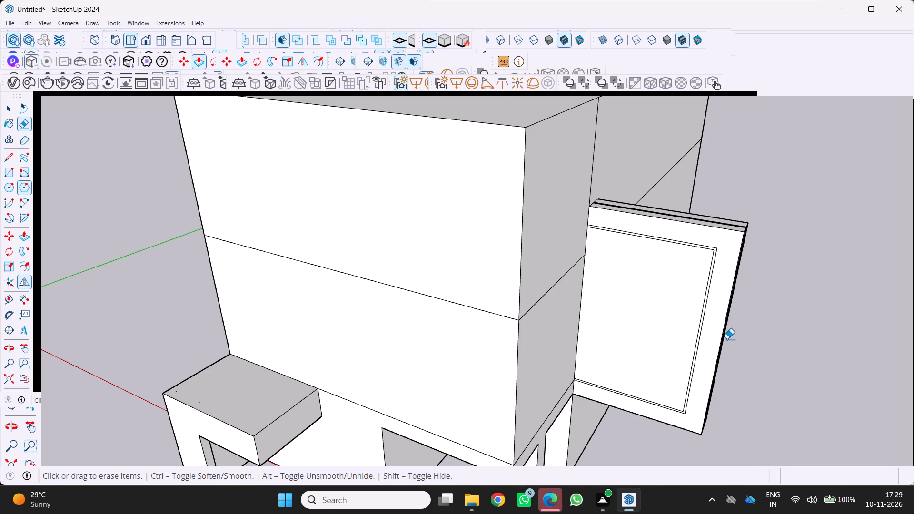
Push the narrow strip between the two inset outlines on the projecting side panel inward, forming a shallow groove around its inner face.
scroll(716, 336, "up", 2)
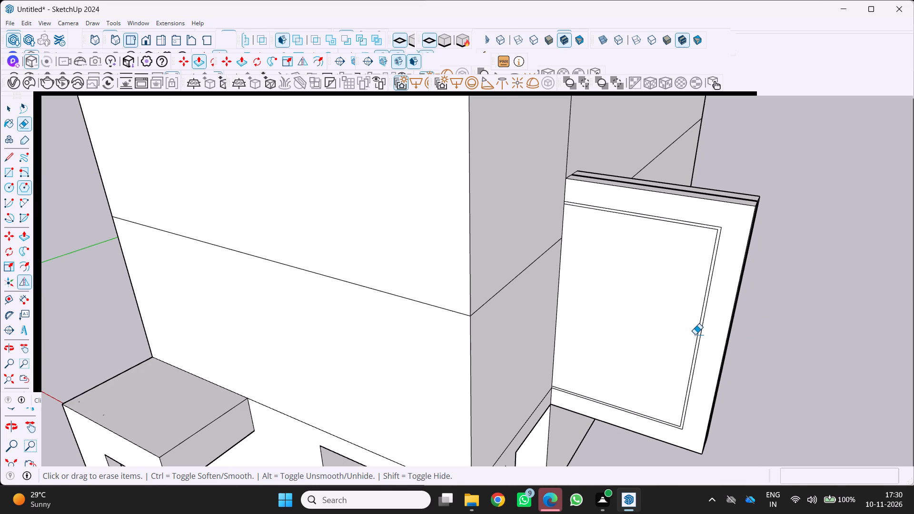
middle_click_drag(739, 345, 731, 349)
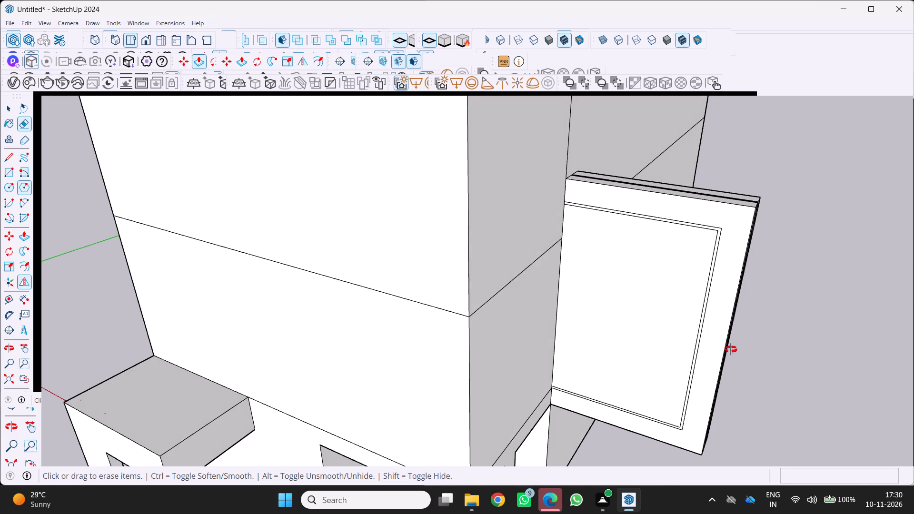
middle_click_drag(731, 349, 719, 353)
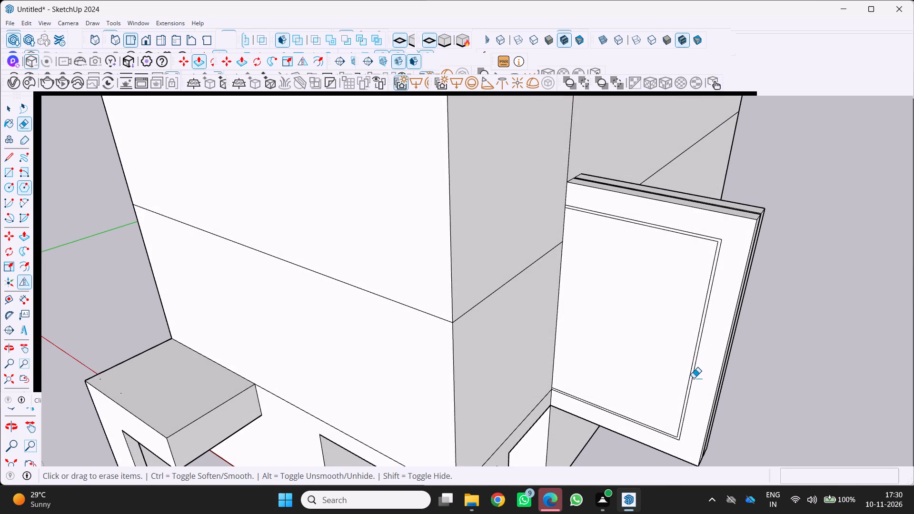
middle_click_drag(695, 374, 704, 377)
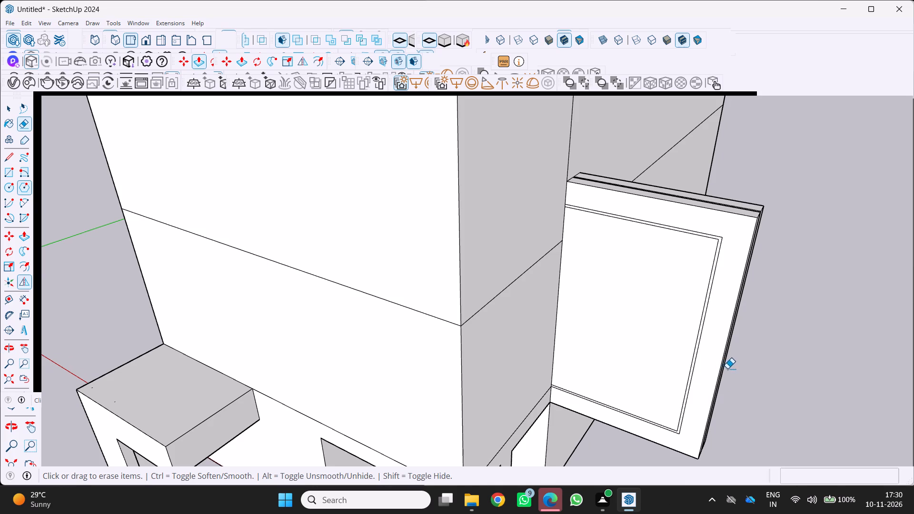
scroll(639, 461, "up", 3)
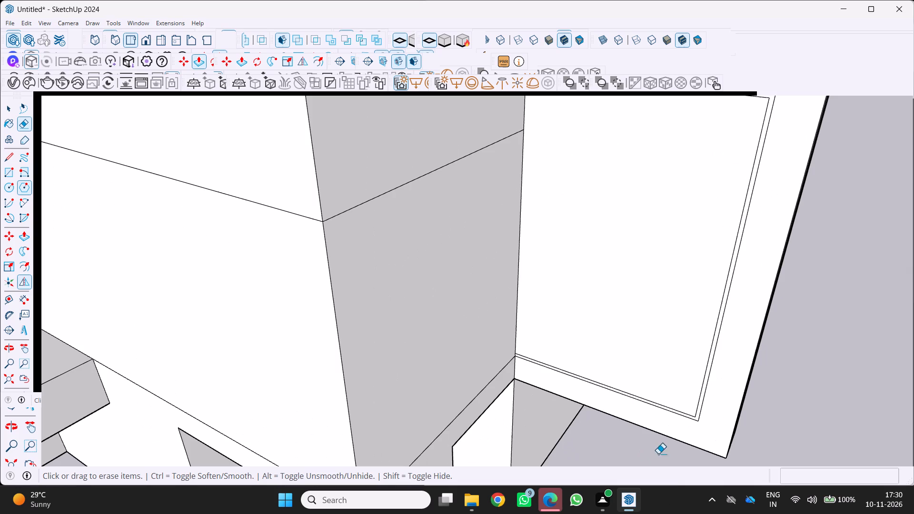
middle_click_drag(654, 494, 580, 513)
scroll(614, 425, "down", 7)
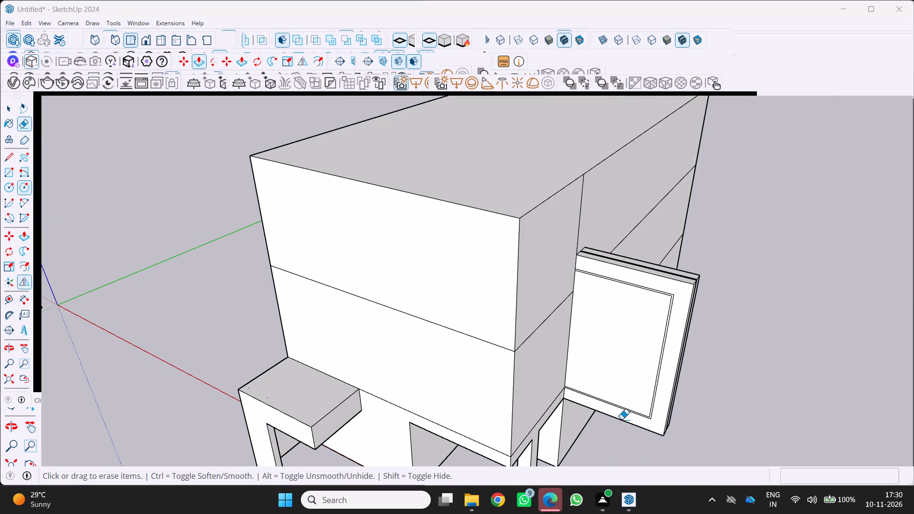
key("p")
scroll(666, 352, "up", 10)
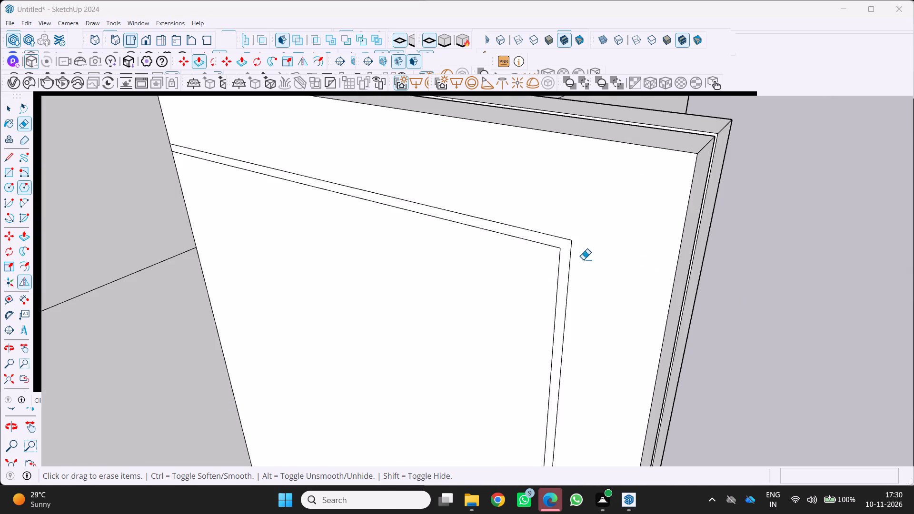
key("space")
key("p")
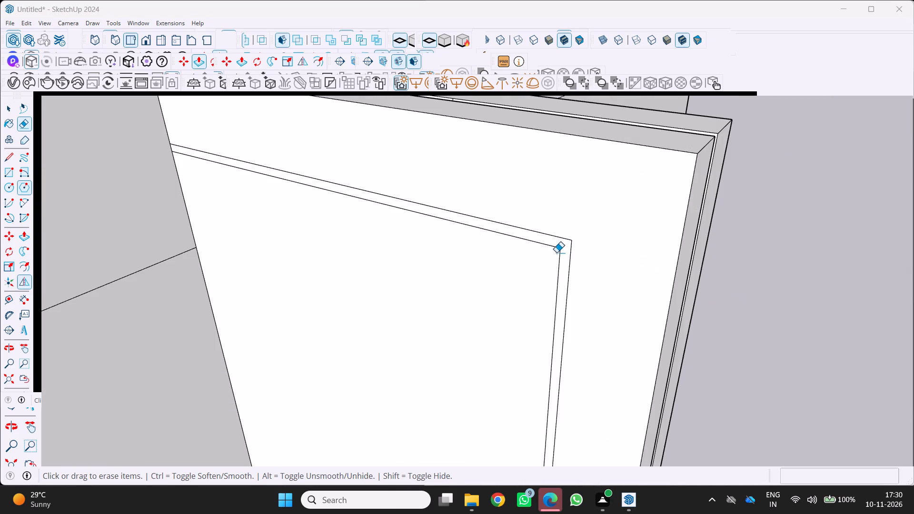
key("space")
left_click(562, 259)
key("space")
type("N")
key("space")
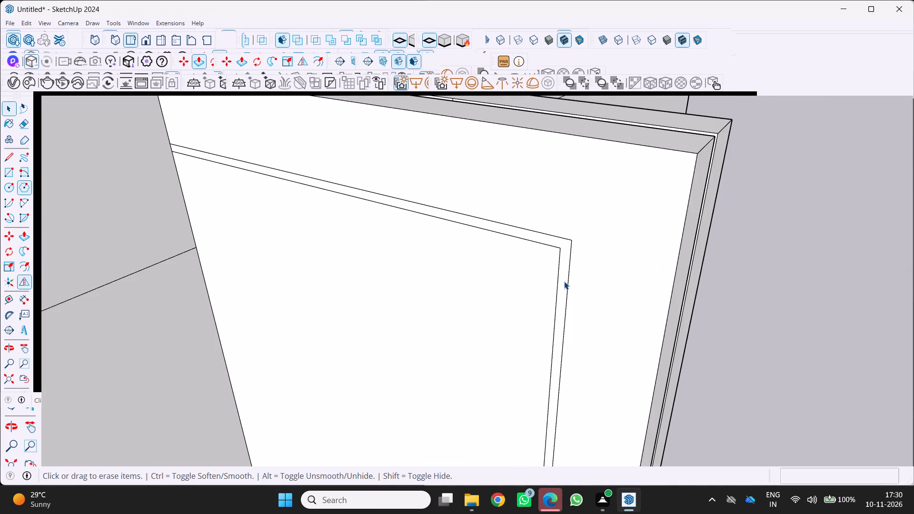
key("p")
left_click_drag(561, 257, 564, 253)
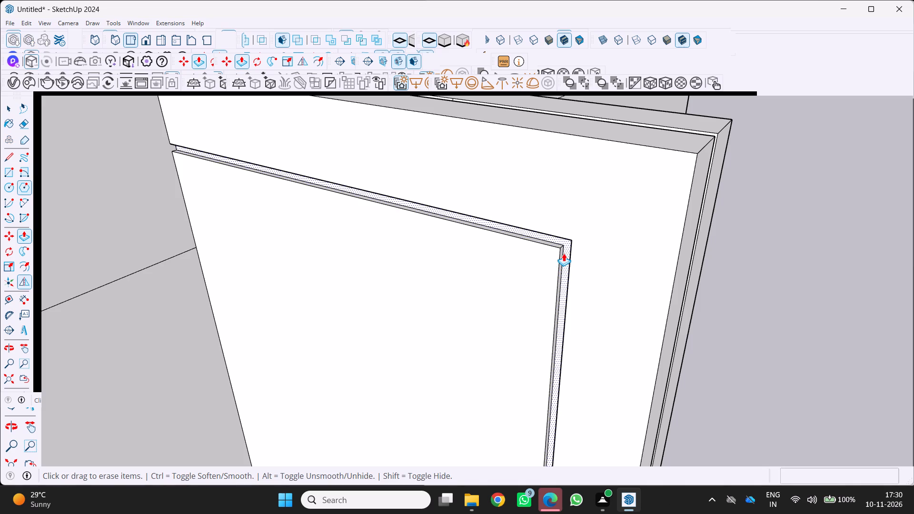
left_click_drag(564, 253, 564, 252)
Examine the grooved side panel and the whole building massing from several angles and distances.
scroll(548, 276, "down", 10)
middle_click(562, 287)
middle_click_drag(561, 288, 689, 198)
scroll(689, 198, "down", 3)
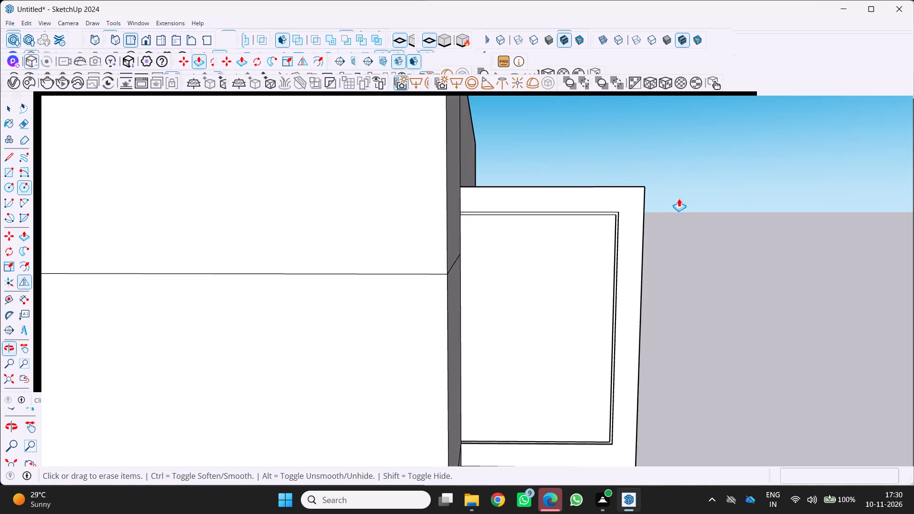
scroll(679, 198, "down", 9)
middle_click_drag(644, 275, 530, 321)
scroll(567, 319, "down", 6)
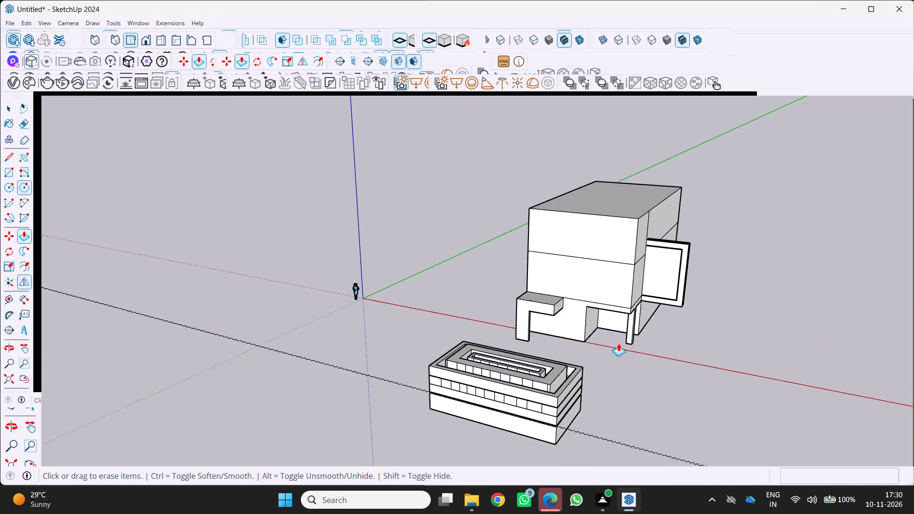
middle_click_drag(618, 344, 403, 415)
scroll(497, 388, "down", 6)
middle_click_drag(595, 416, 729, 327)
scroll(691, 302, "up", 7)
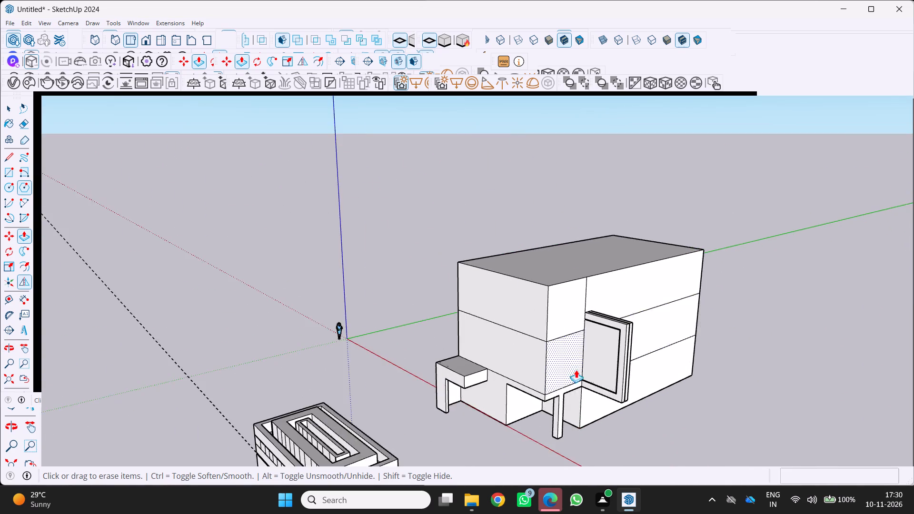
scroll(576, 370, "up", 3)
middle_click_drag(619, 375, 753, 354)
scroll(657, 370, "up", 9)
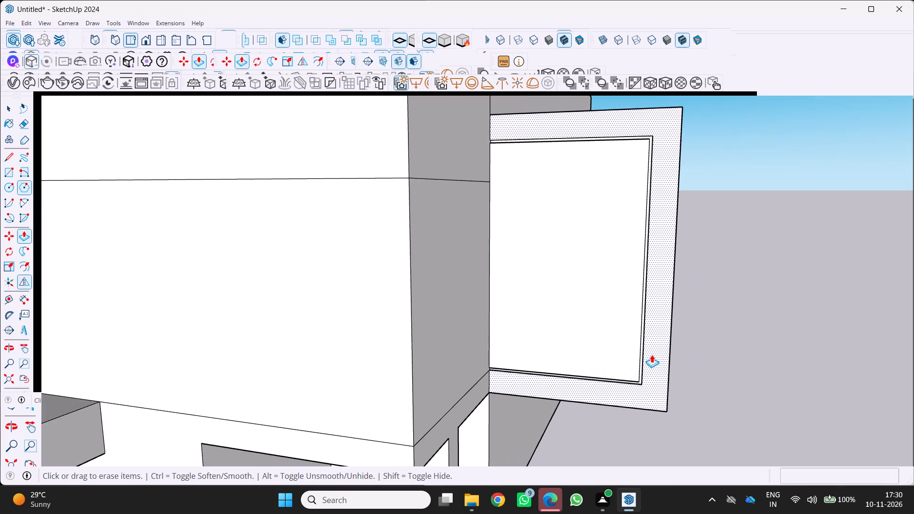
middle_click_drag(652, 355, 610, 402)
scroll(498, 408, "down", 13)
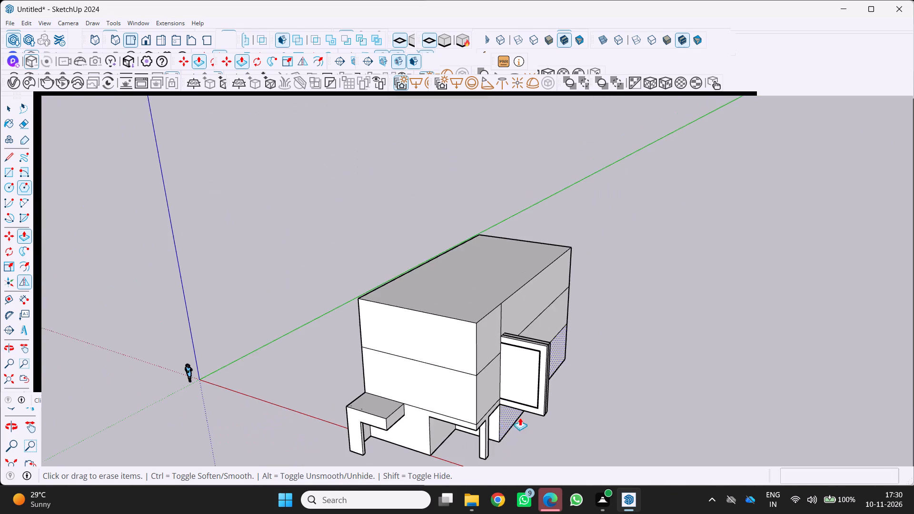
middle_click_drag(524, 419, 626, 388)
scroll(633, 347, "down", 7)
middle_click_drag(620, 362, 536, 365)
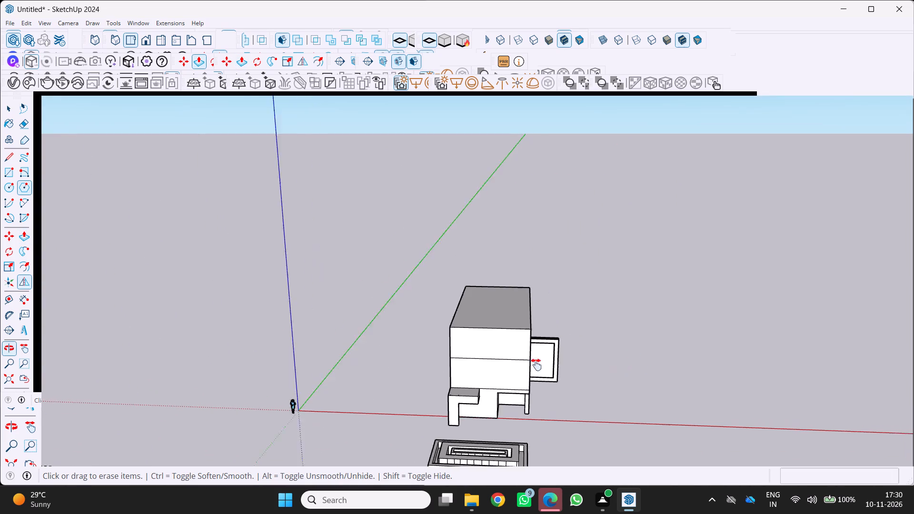
middle_click_drag(536, 365, 447, 374)
scroll(515, 392, "up", 1)
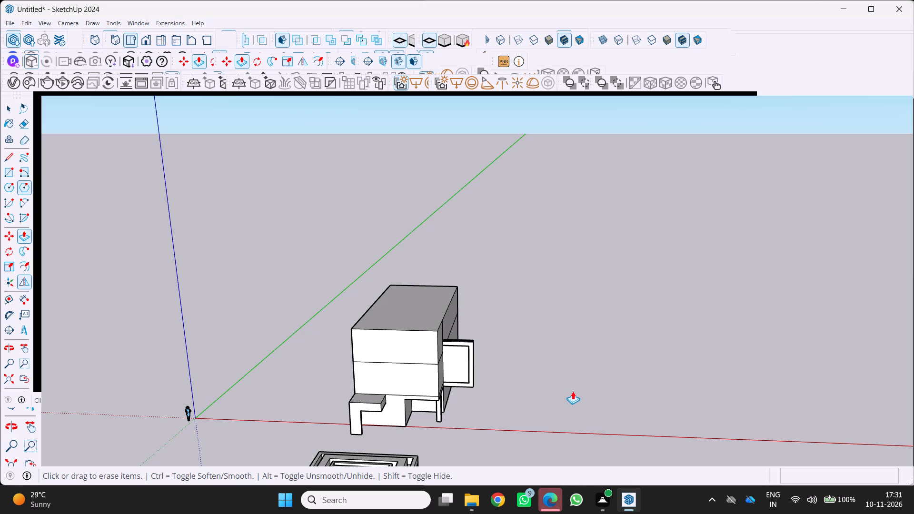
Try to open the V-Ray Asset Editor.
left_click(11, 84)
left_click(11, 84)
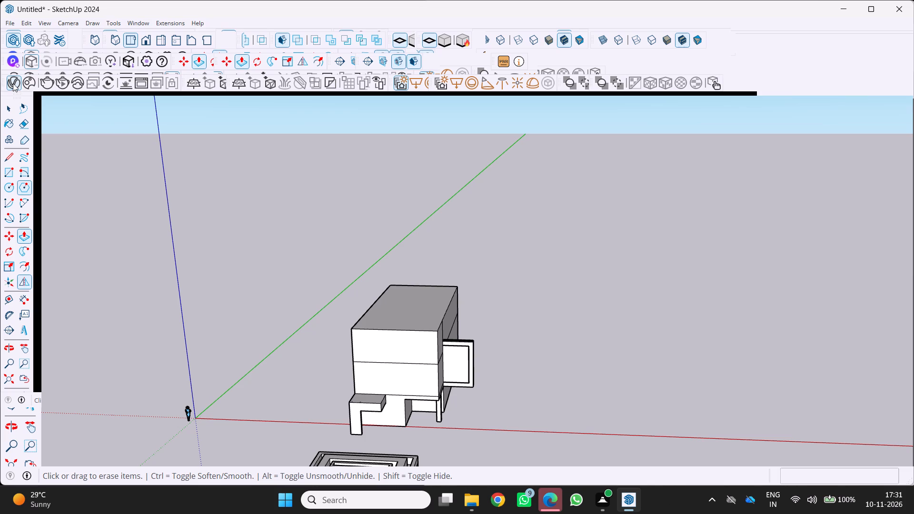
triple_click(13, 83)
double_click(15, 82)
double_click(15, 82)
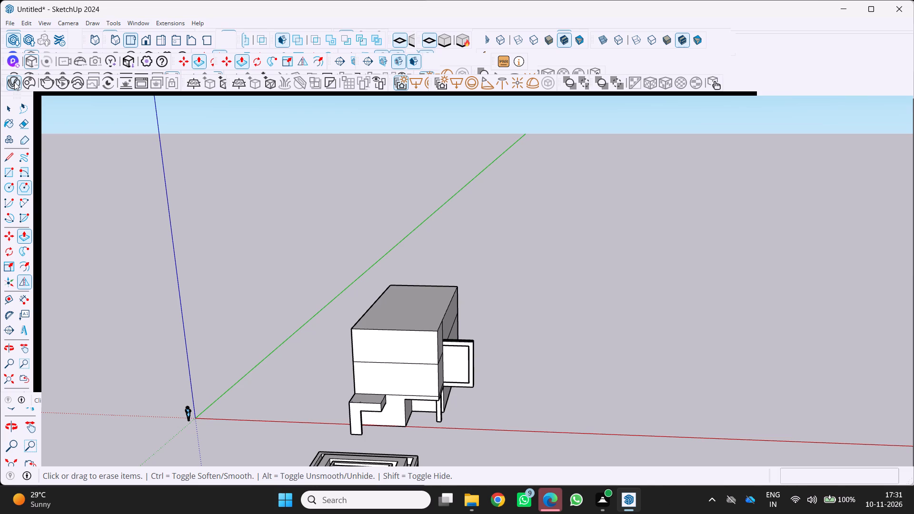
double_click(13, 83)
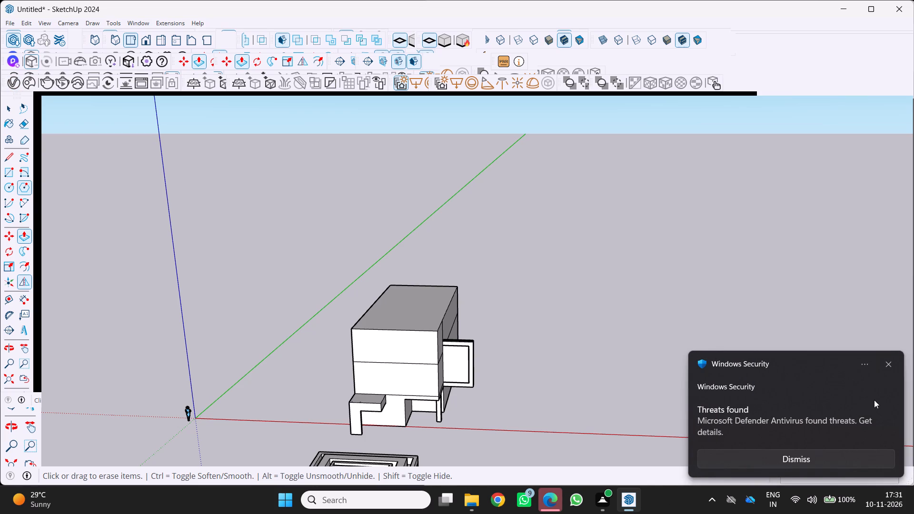
Dismiss the Windows Security notification.
left_click(884, 362)
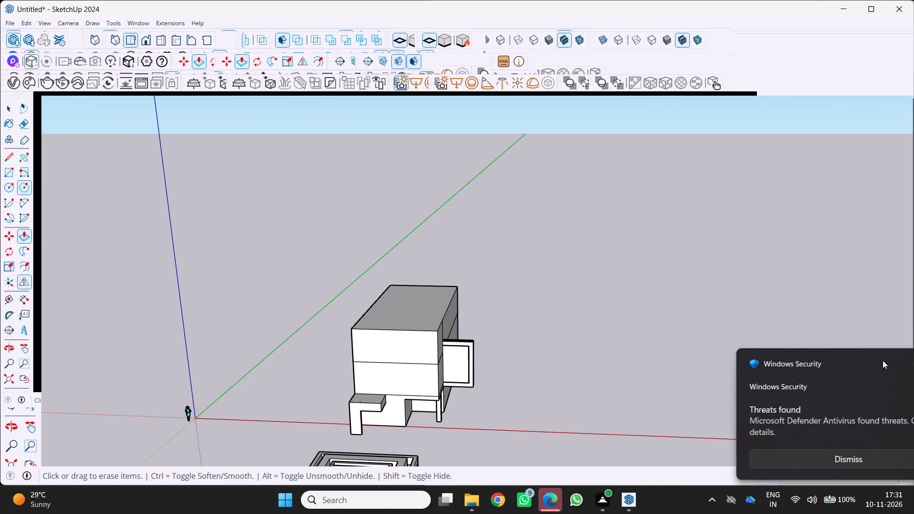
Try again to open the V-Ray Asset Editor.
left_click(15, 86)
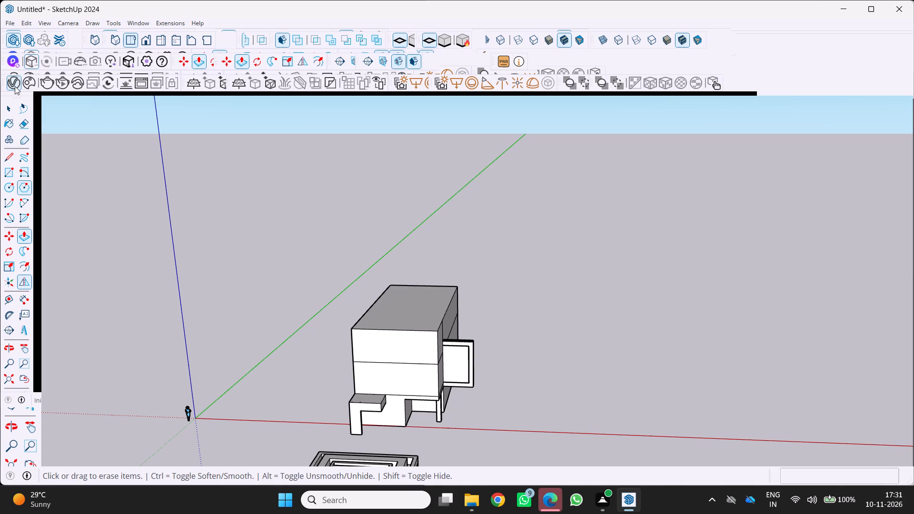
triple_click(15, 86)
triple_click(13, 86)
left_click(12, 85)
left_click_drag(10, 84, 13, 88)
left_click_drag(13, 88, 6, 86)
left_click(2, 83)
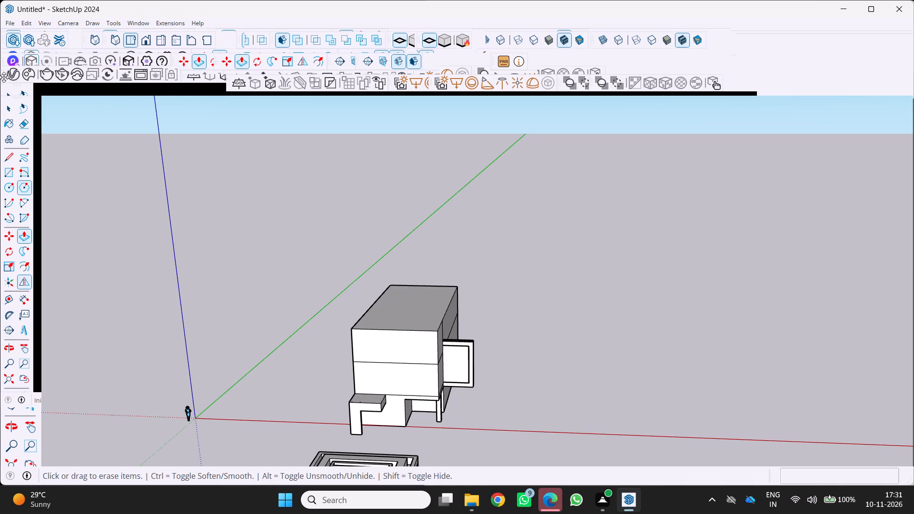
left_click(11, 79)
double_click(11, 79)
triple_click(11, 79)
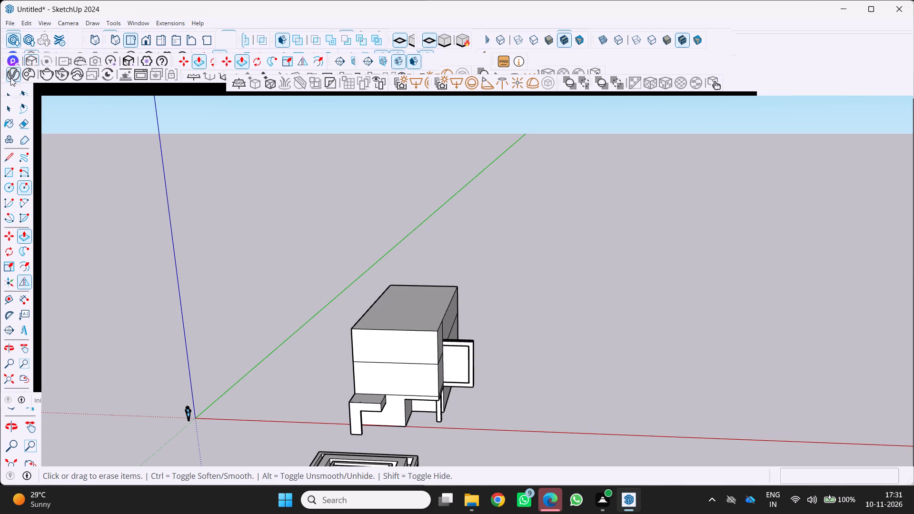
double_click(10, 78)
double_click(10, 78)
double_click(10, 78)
Examine the framed side panel, its edge layers and the building's front and side from close up and at a distance.
scroll(338, 254, "down", 3)
middle_click_drag(337, 256, 294, 271)
scroll(394, 326, "up", 3)
middle_click_drag(468, 350, 494, 356)
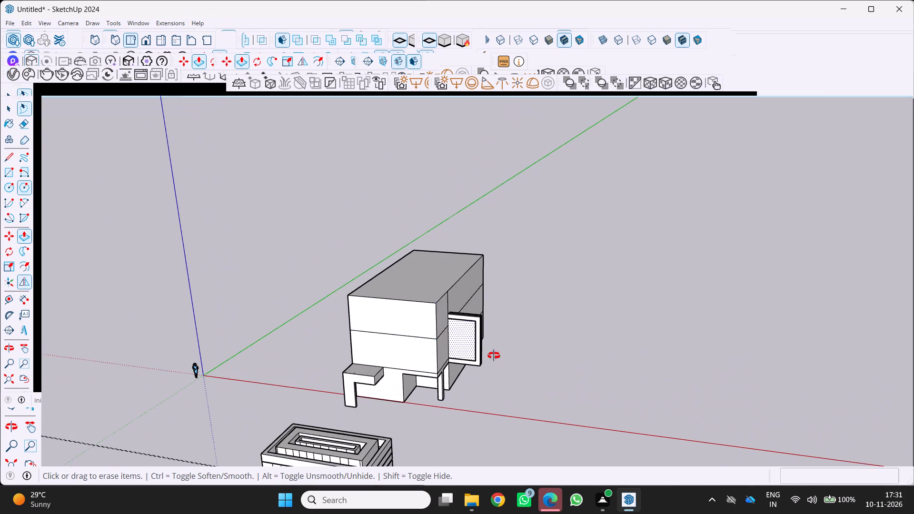
middle_click_drag(494, 356, 607, 361)
scroll(561, 380, "up", 5)
scroll(533, 375, "down", 1)
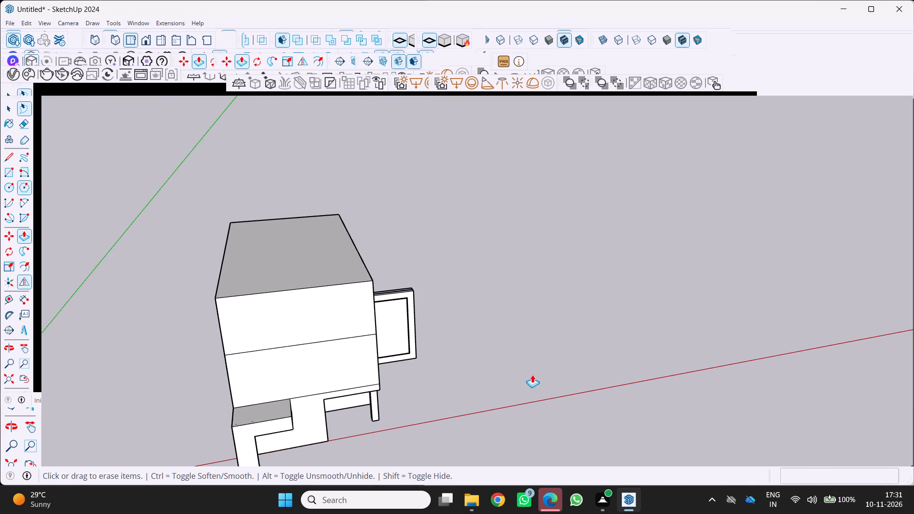
middle_click_drag(498, 413, 358, 370)
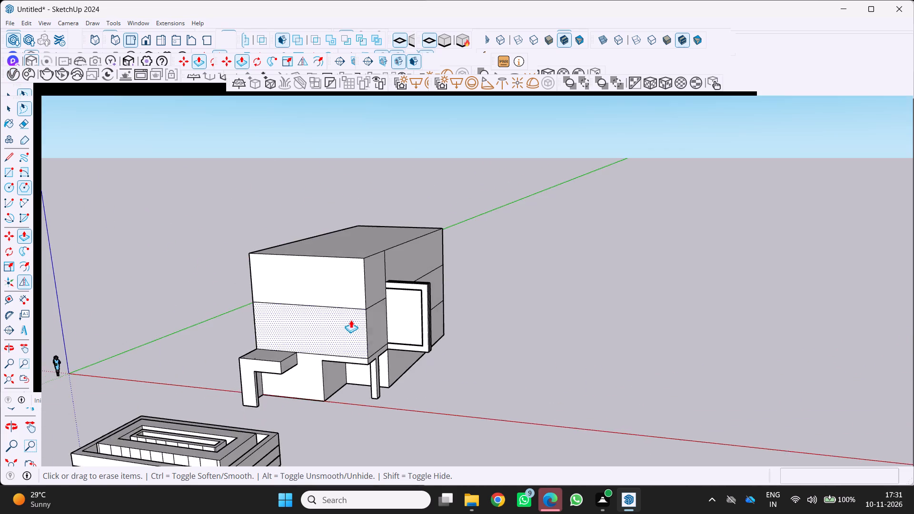
scroll(401, 297, "up", 4)
middle_click_drag(415, 355, 549, 380)
scroll(518, 396, "up", 5)
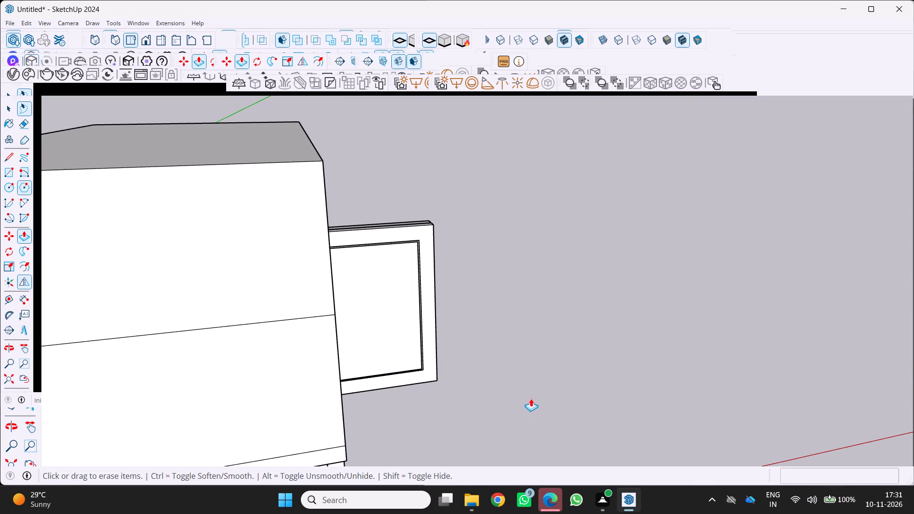
middle_click_drag(531, 398, 269, 421)
middle_click_drag(395, 389, 589, 294)
scroll(395, 389, "up", 1)
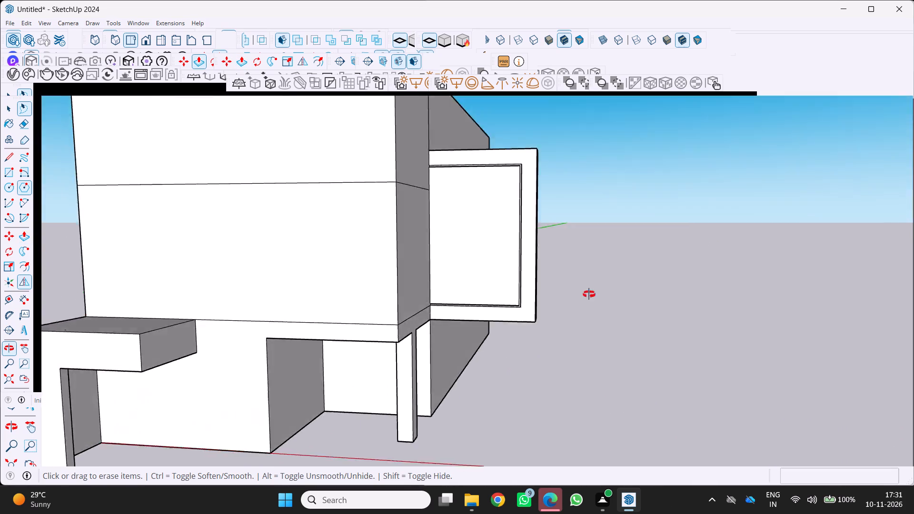
middle_click_drag(589, 294, 403, 398)
scroll(409, 396, "down", 9)
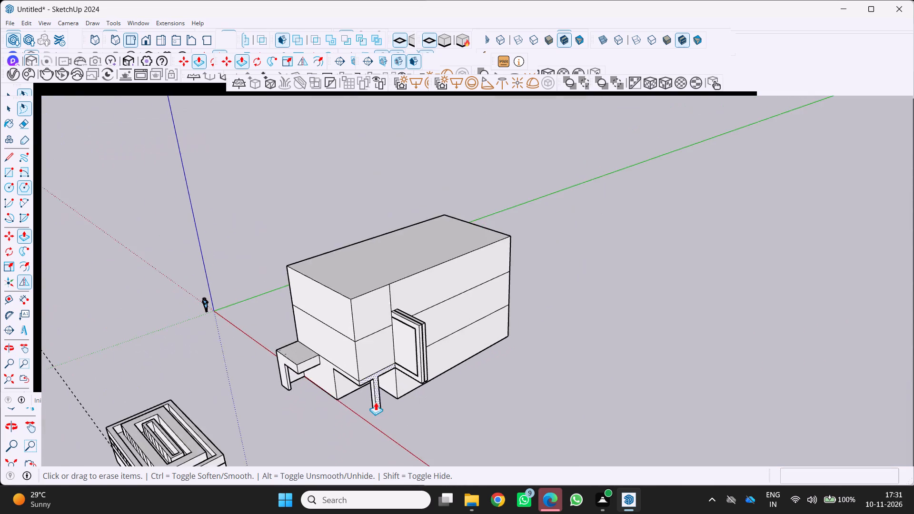
scroll(372, 397, "up", 4)
middle_click_drag(429, 371, 501, 342)
scroll(429, 371, "up", 1)
scroll(519, 254, "up", 9)
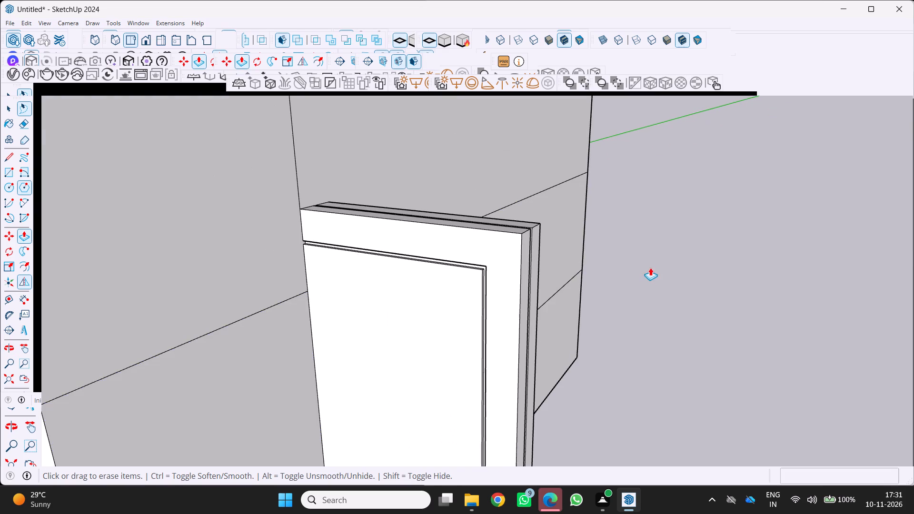
middle_click_drag(480, 329, 497, 338)
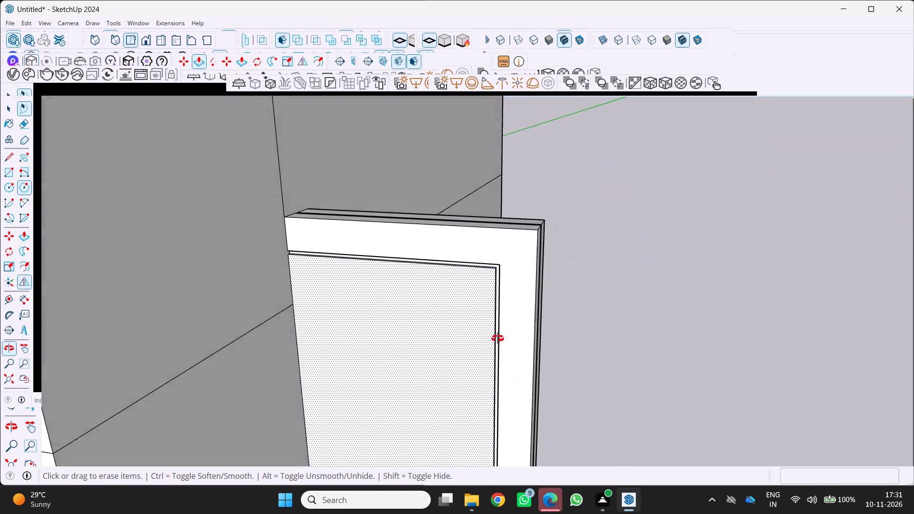
middle_click_drag(497, 338, 424, 355)
scroll(424, 352, "down", 12)
middle_click_drag(487, 385, 561, 361)
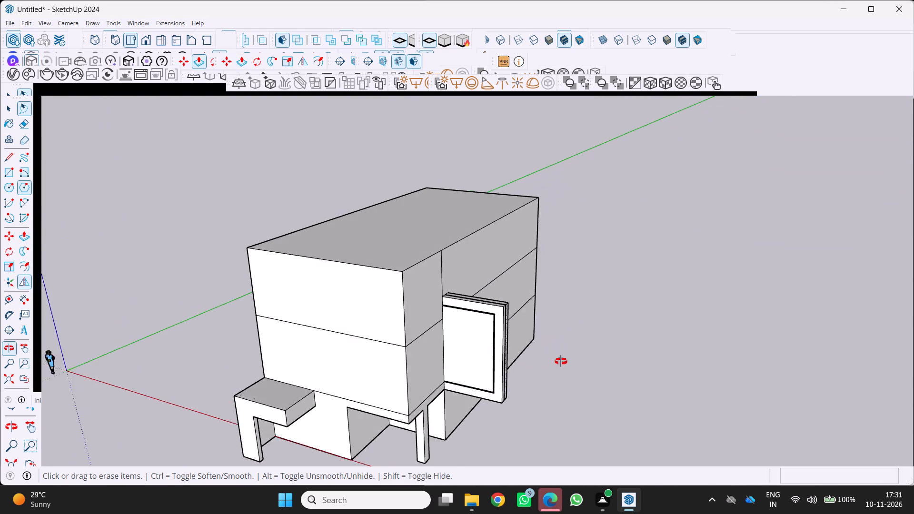
middle_click_drag(561, 361, 562, 360)
scroll(571, 348, "down", 5)
middle_click_drag(570, 350, 610, 311)
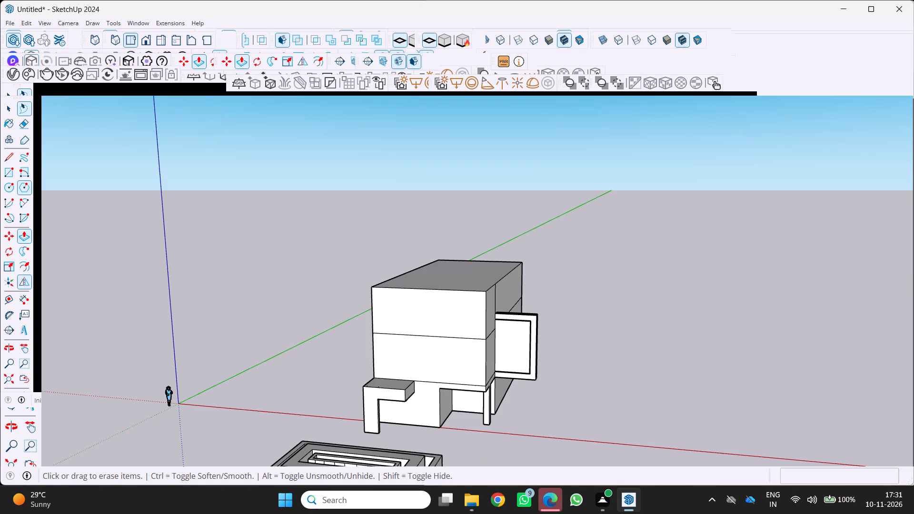
Push the middle storey's side face inward to align with the ground-floor recess wall below, opening a corner terrace.
scroll(428, 485, "up", 1)
middle_click_drag(508, 435, 508, 430)
scroll(532, 351, "up", 2)
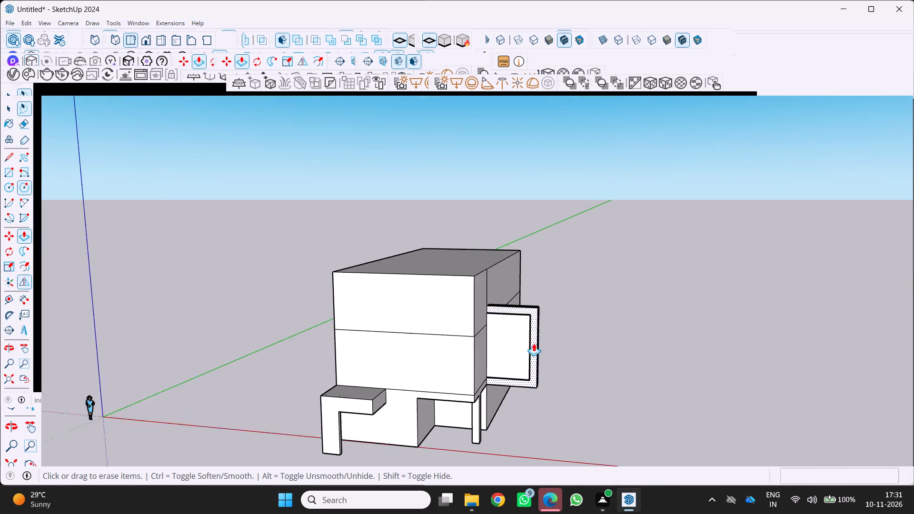
scroll(534, 343, "up", 9)
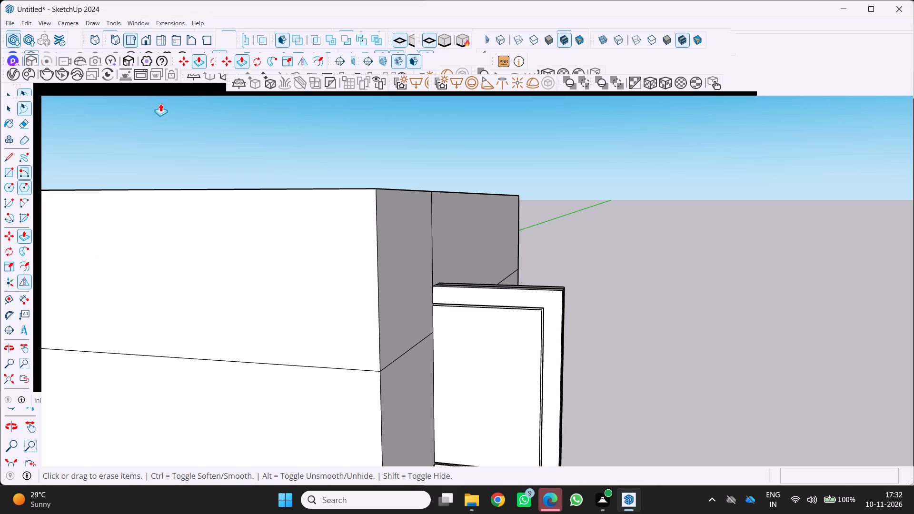
scroll(292, 124, "down", 4)
middle_click_drag(315, 279, 251, 286)
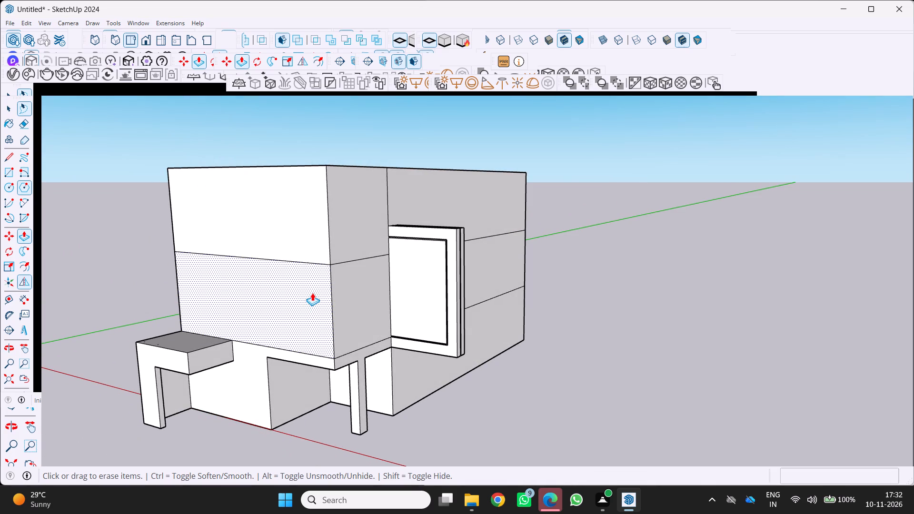
scroll(331, 287, "up", 1)
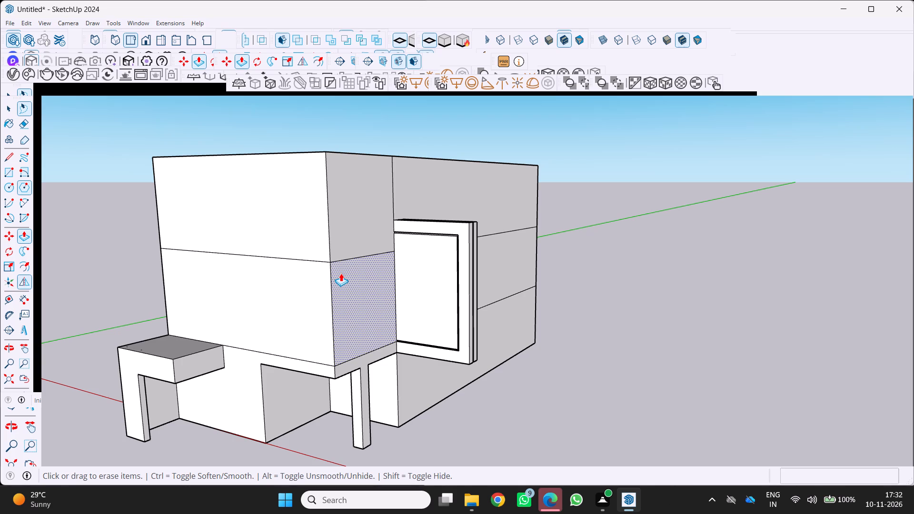
left_click(358, 292)
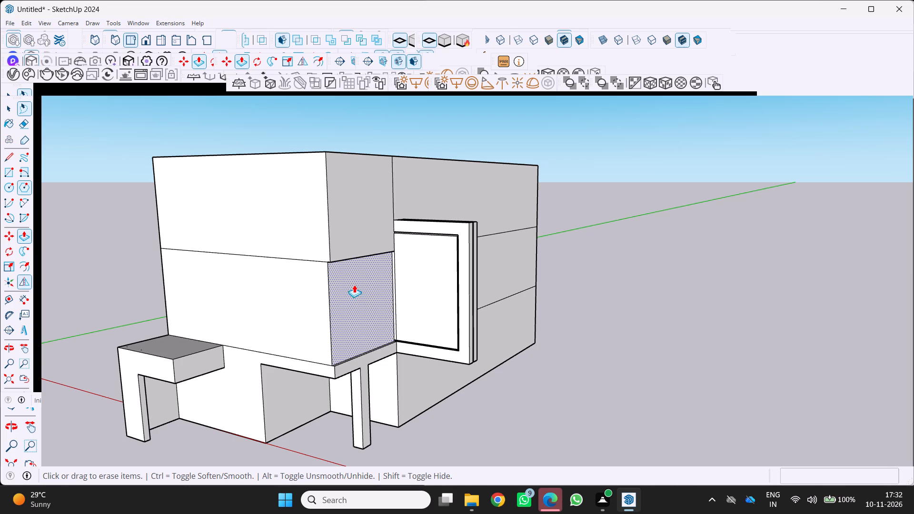
left_click(273, 382)
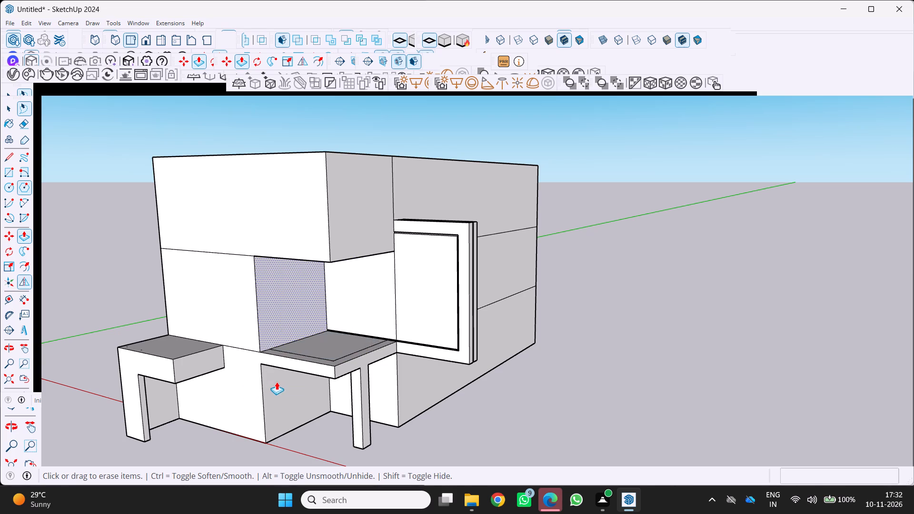
Place a vertical guide on the middle storey's front wall, 6' from the new recess edge.
scroll(288, 386, "down", 1)
middle_click_drag(293, 386, 421, 348)
scroll(391, 344, "down", 2)
middle_click_drag(391, 344, 369, 374)
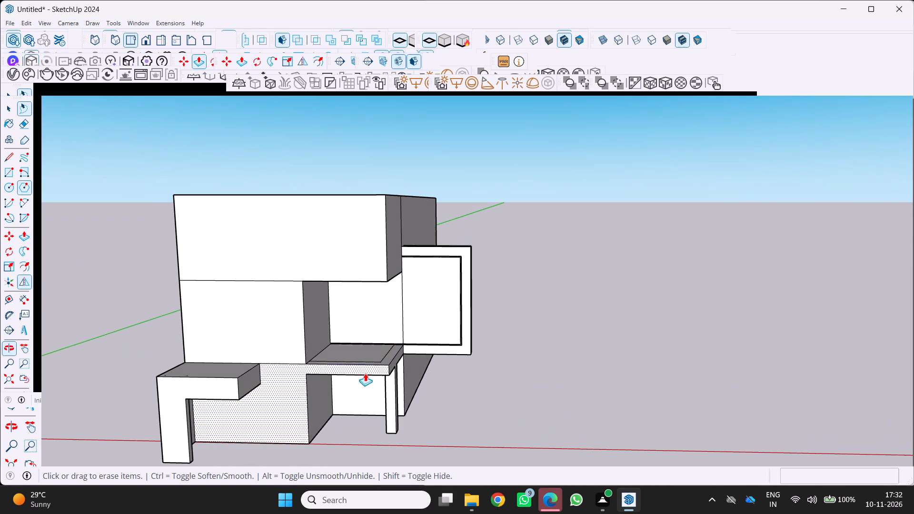
scroll(331, 327, "up", 1)
key("t")
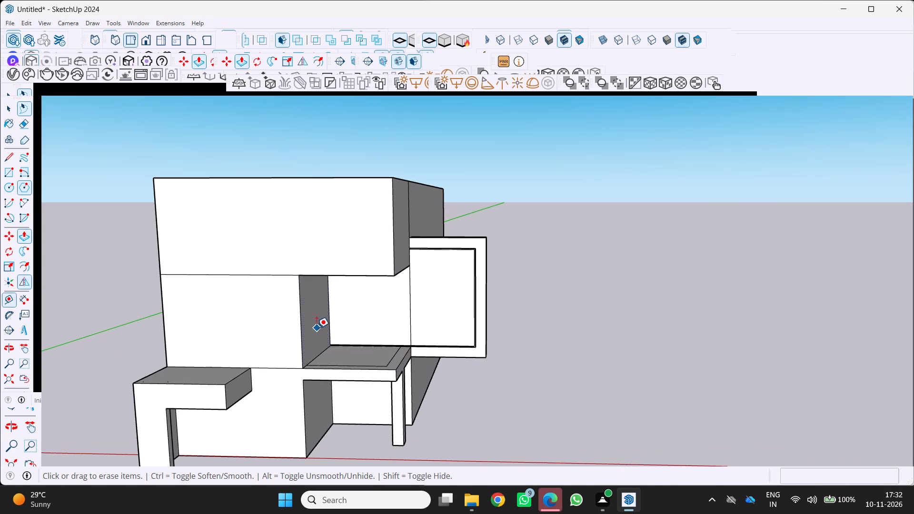
left_click(297, 326)
key("Escape")
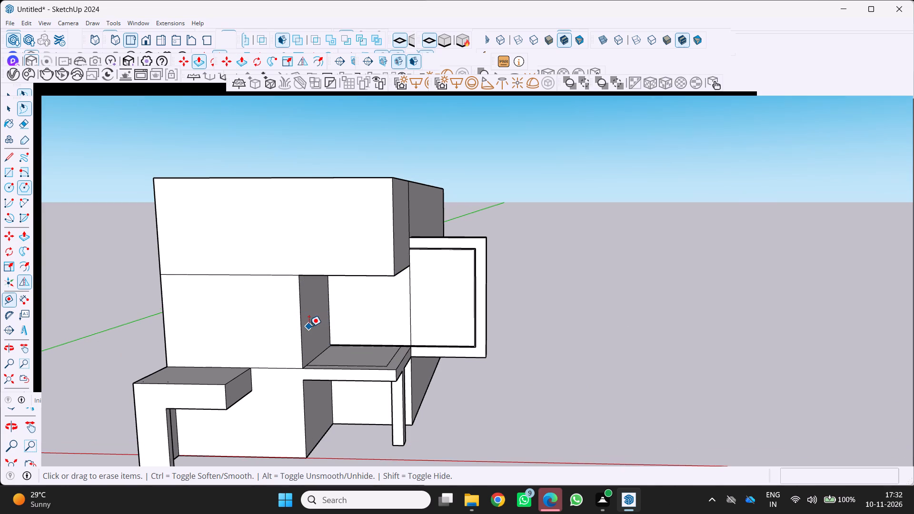
key("t")
left_click(303, 322)
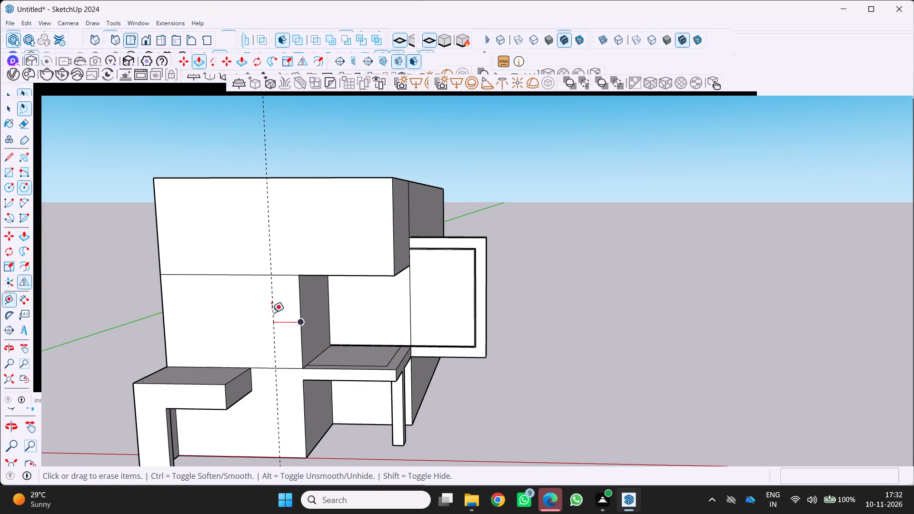
type("6'")
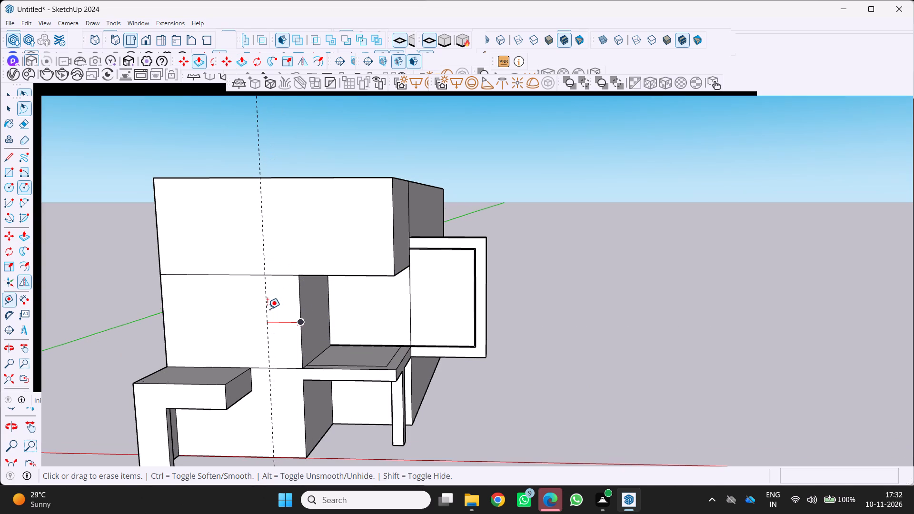
key("Return")
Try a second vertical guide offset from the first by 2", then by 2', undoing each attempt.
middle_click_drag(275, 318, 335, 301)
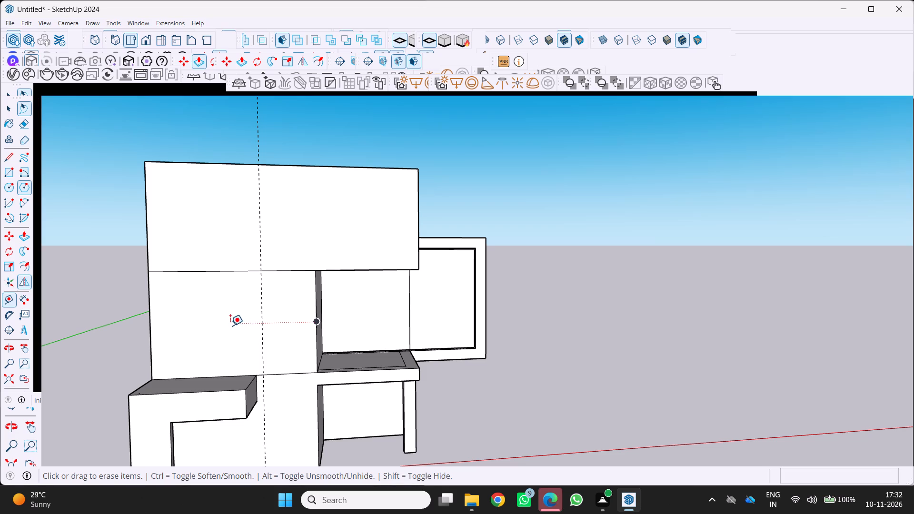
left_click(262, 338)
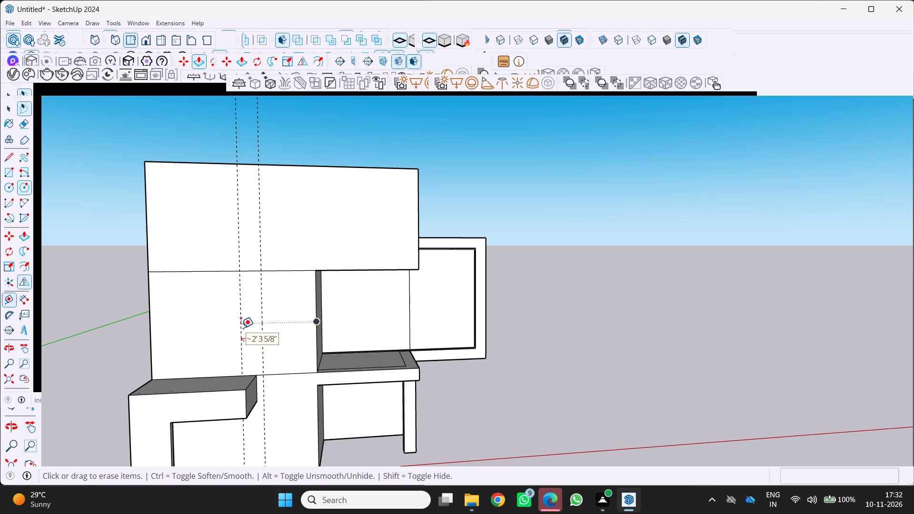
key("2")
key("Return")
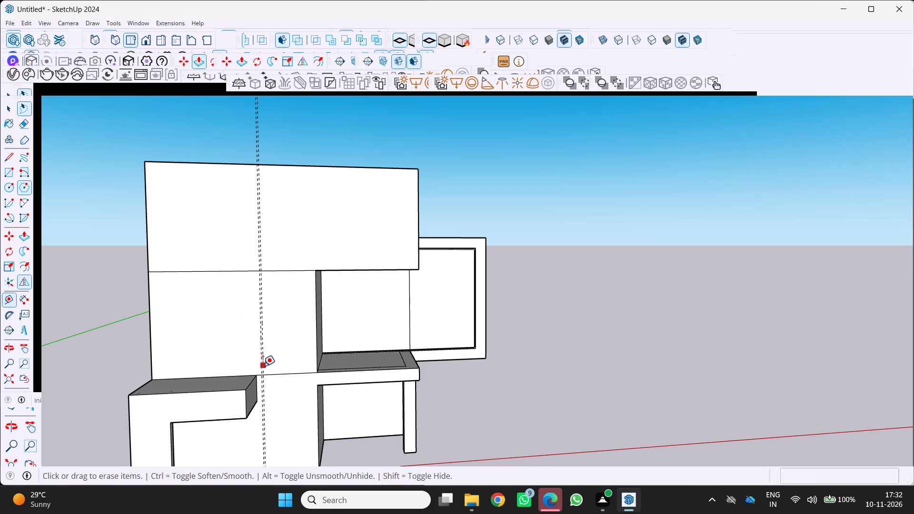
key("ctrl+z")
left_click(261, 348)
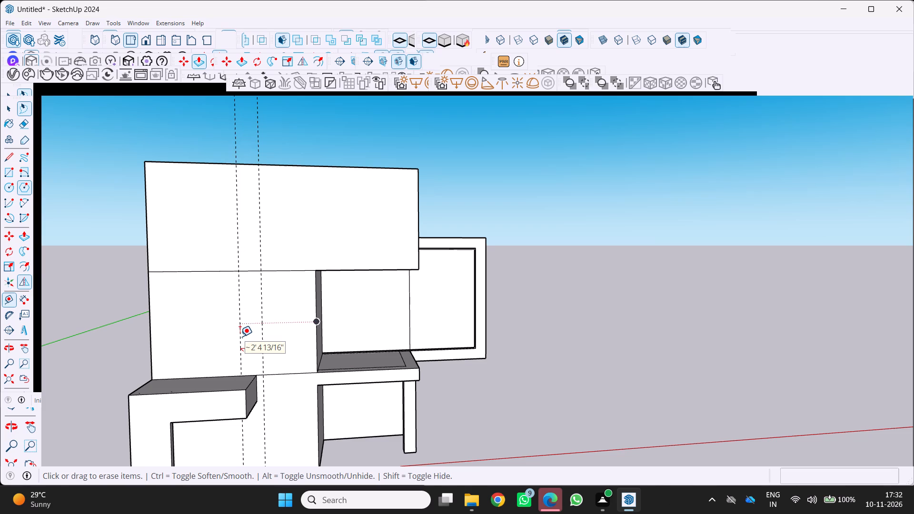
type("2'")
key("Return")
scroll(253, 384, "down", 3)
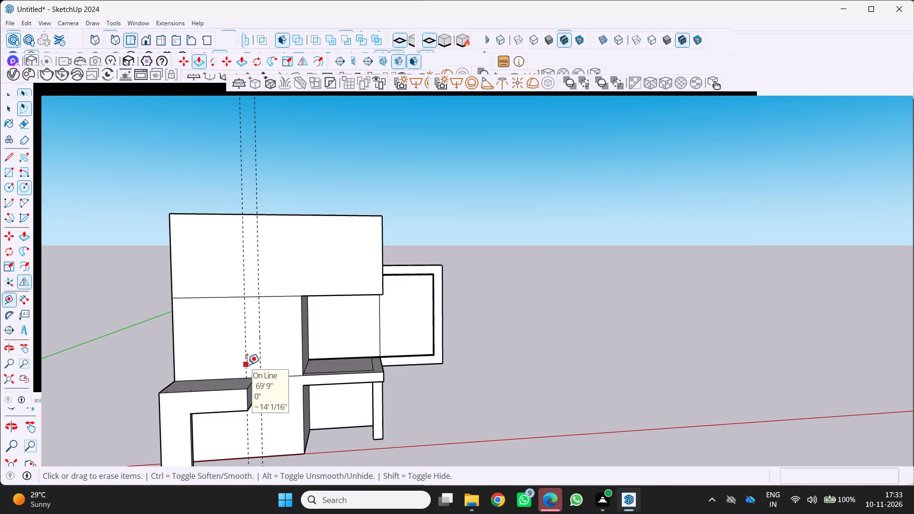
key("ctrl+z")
Add a second vertical guide 1' from the first, on the side towards the recess.
left_click(258, 345)
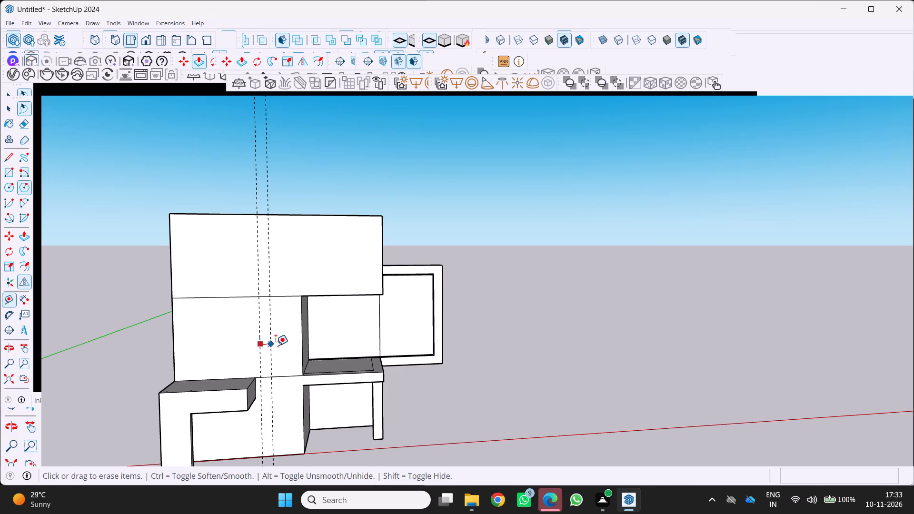
type("1'")
key("Return")
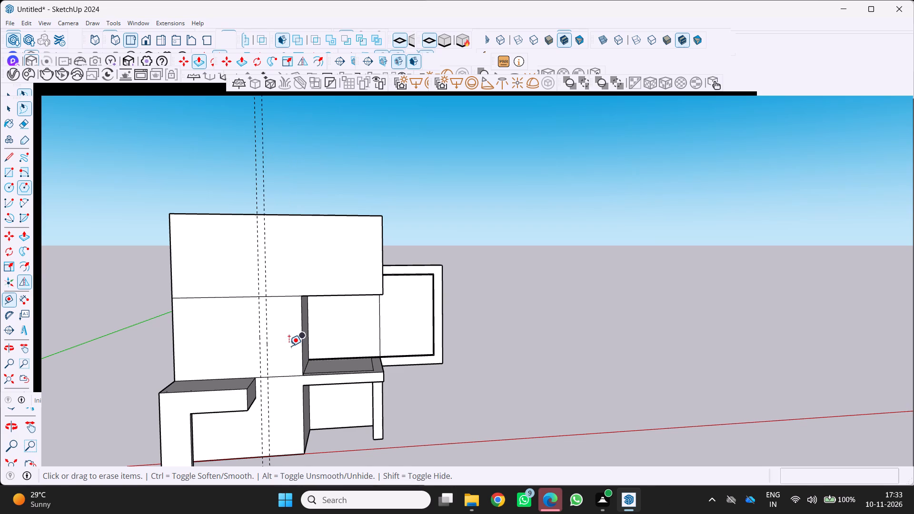
Add horizontal guides 1' below the middle storey's top edge and 1' above its bottom edge.
scroll(267, 315, "up", 2)
left_click(283, 294)
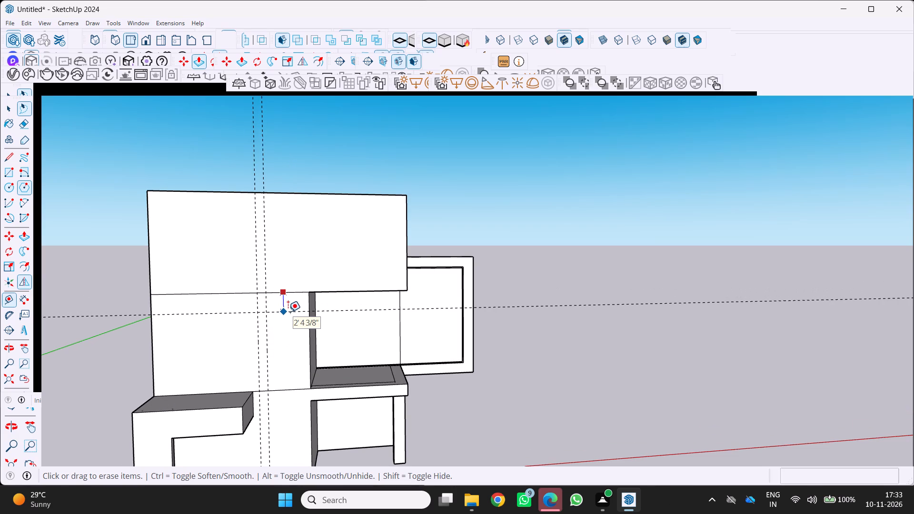
type("1'")
key("Return")
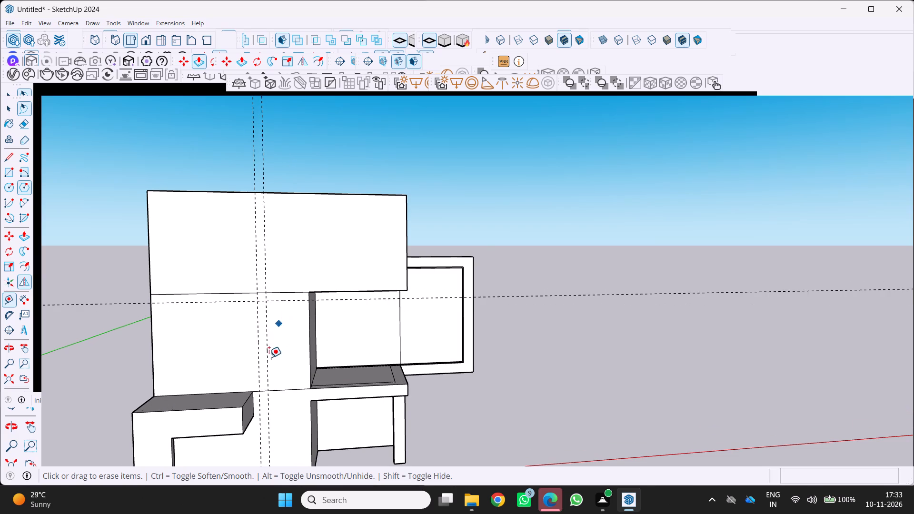
scroll(288, 404, "up", 1)
left_click(290, 390)
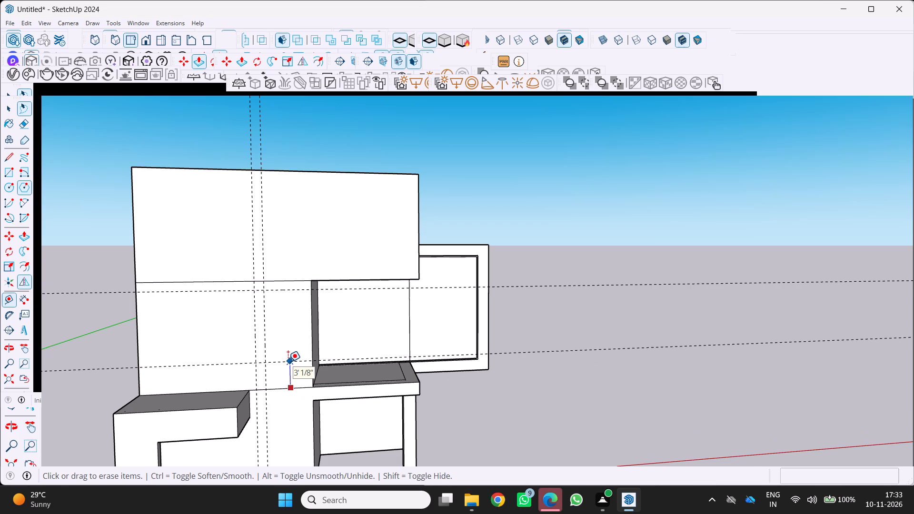
key("1")
key("apostrophe")
key("Return")
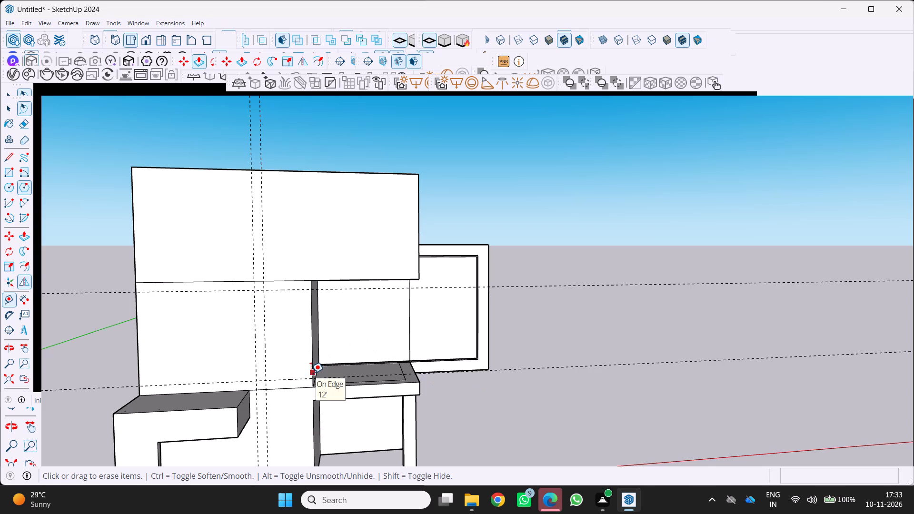
Draw the inner rectangle between the 1' inset guides and the recess edge on the front wall.
key("r")
scroll(239, 296, "up", 3)
left_click_drag(271, 289, 278, 300)
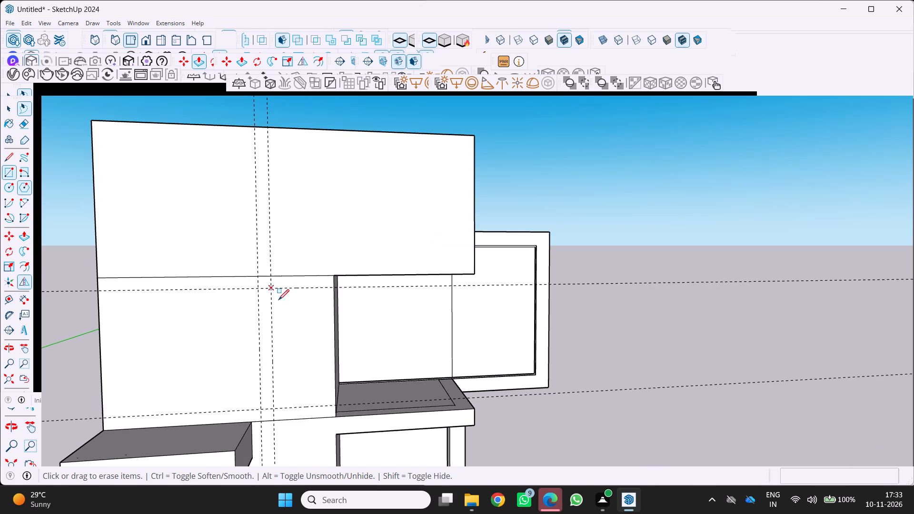
left_click_drag(278, 300, 275, 294)
scroll(299, 349, "down", 3)
scroll(337, 393, "up", 3)
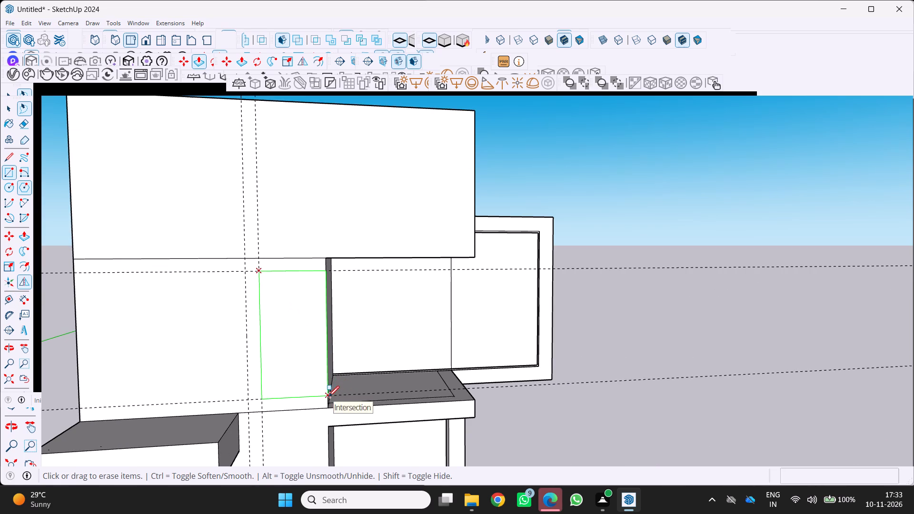
left_click(328, 396)
Draw the outer rectangle from the 6' guide at the storey's top edge to the recess's bottom corner.
left_click(244, 258)
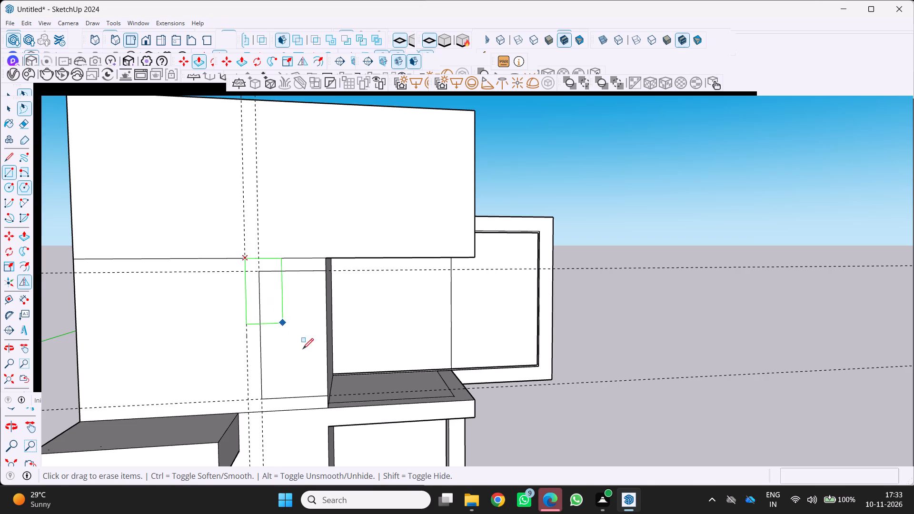
scroll(305, 352, "down", 2)
scroll(378, 437, "up", 2)
left_click(315, 386)
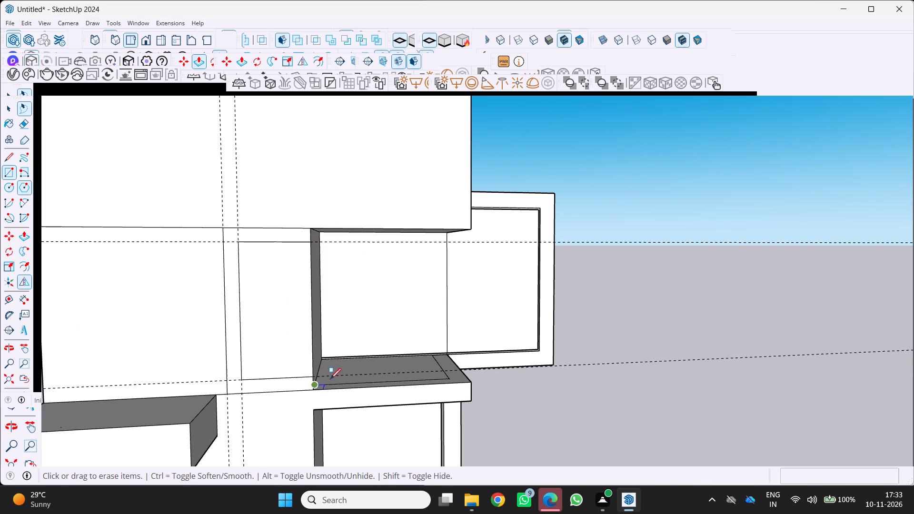
Erase the two horizontal and two vertical guides around the frame outline.
scroll(331, 377, "down", 4)
scroll(208, 298, "up", 3)
middle_click_drag(219, 306, 191, 302)
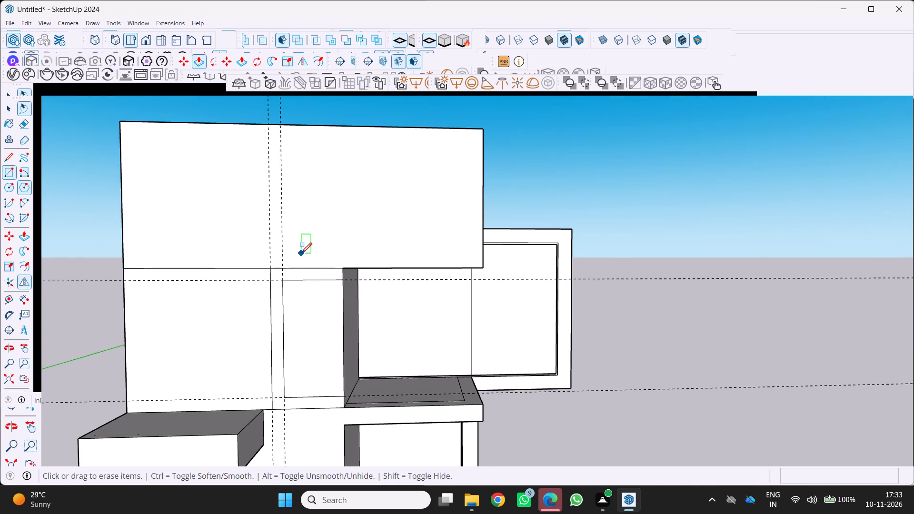
key("e")
left_click(633, 279)
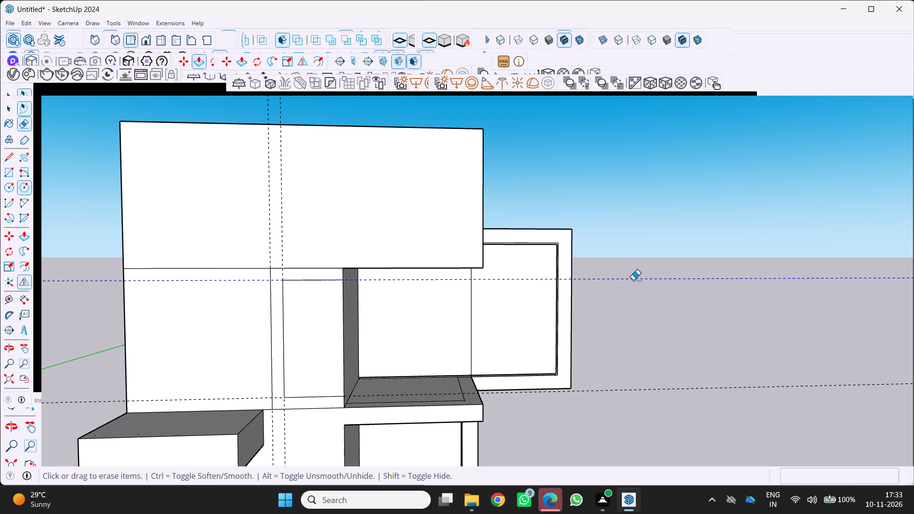
left_click(645, 394)
left_click_drag(645, 386, 645, 392)
scroll(638, 392, "down", 4)
middle_click_drag(658, 387, 679, 370)
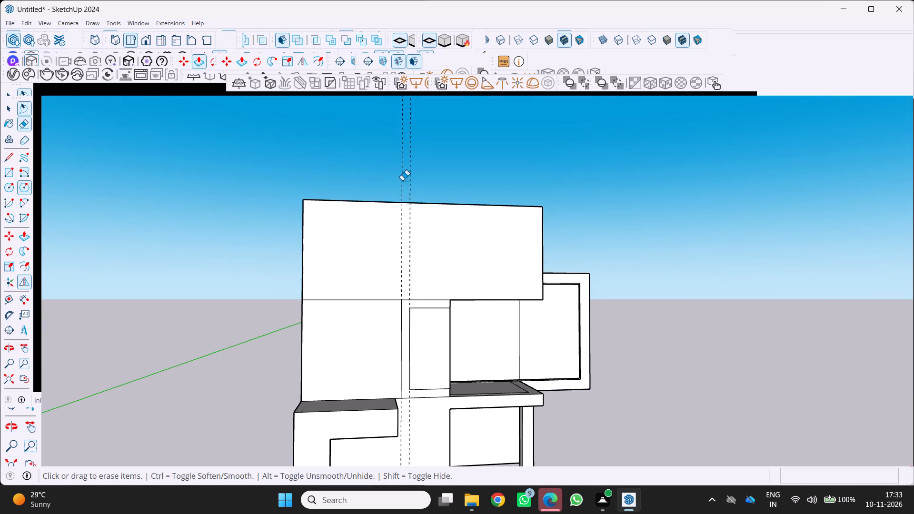
left_click(403, 178)
left_click(411, 174)
Push/pull the frame outline face outward 6" from the middle storey's front wall.
scroll(455, 315, "up", 2)
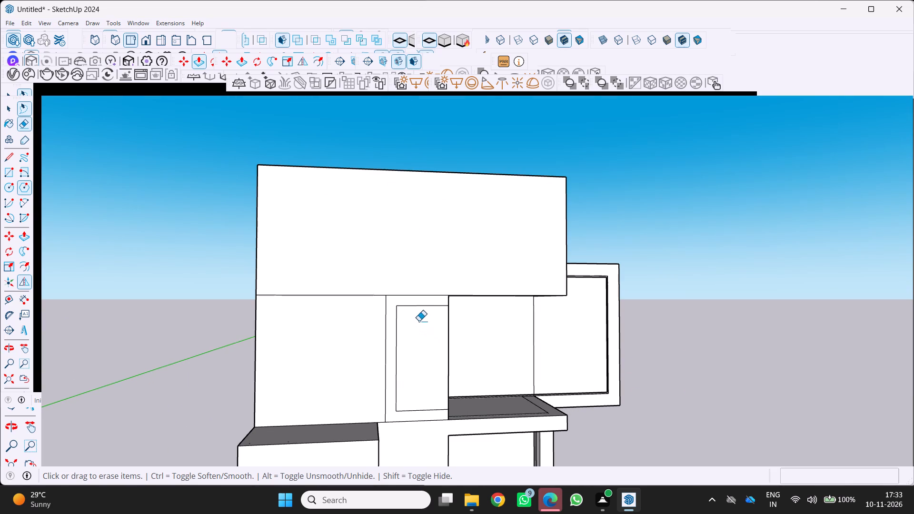
key("p")
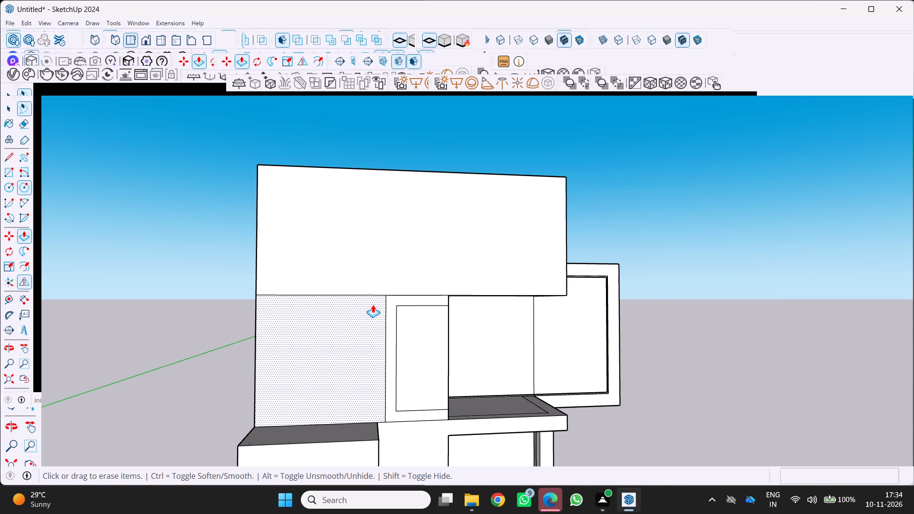
scroll(432, 316, "up", 1)
middle_click_drag(424, 321, 299, 362)
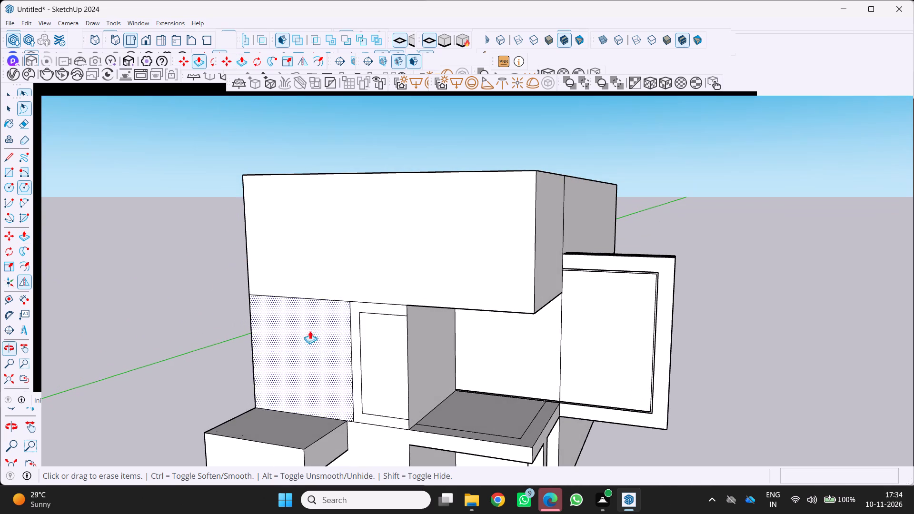
left_click(378, 304)
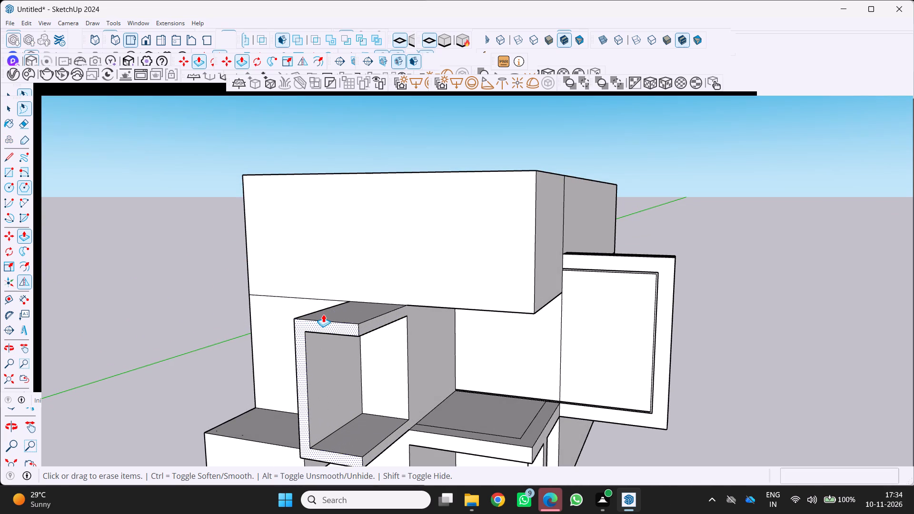
key("6")
key("Return")
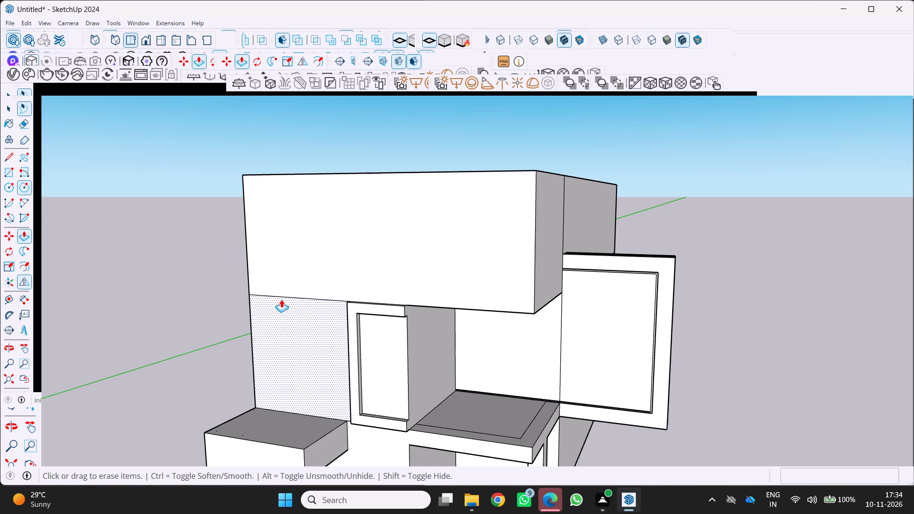
Draw a vertical line along the recess corner to close the end face of the frame's top bar.
middle_click_drag(388, 346, 308, 343)
scroll(372, 311, "up", 3)
middle_click_drag(363, 311, 363, 312)
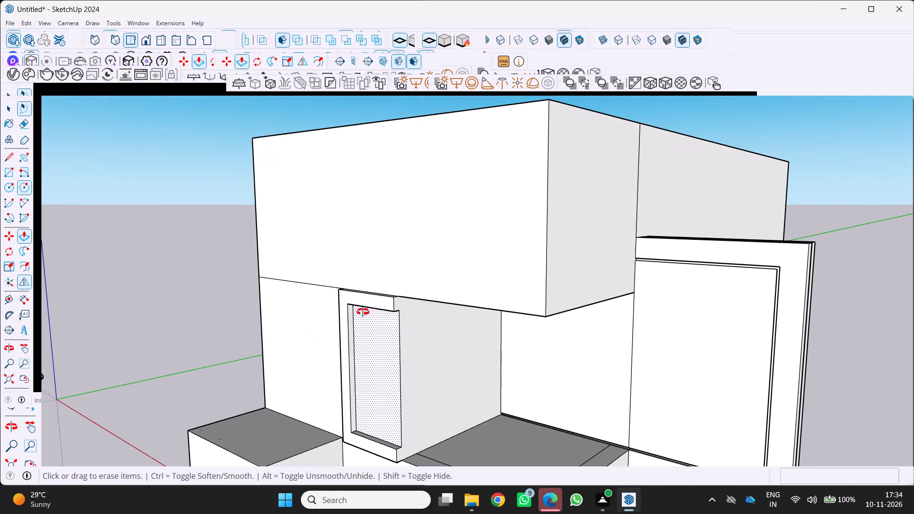
middle_click_drag(363, 312, 291, 347)
scroll(360, 321, "up", 4)
middle_click_drag(366, 311, 292, 304)
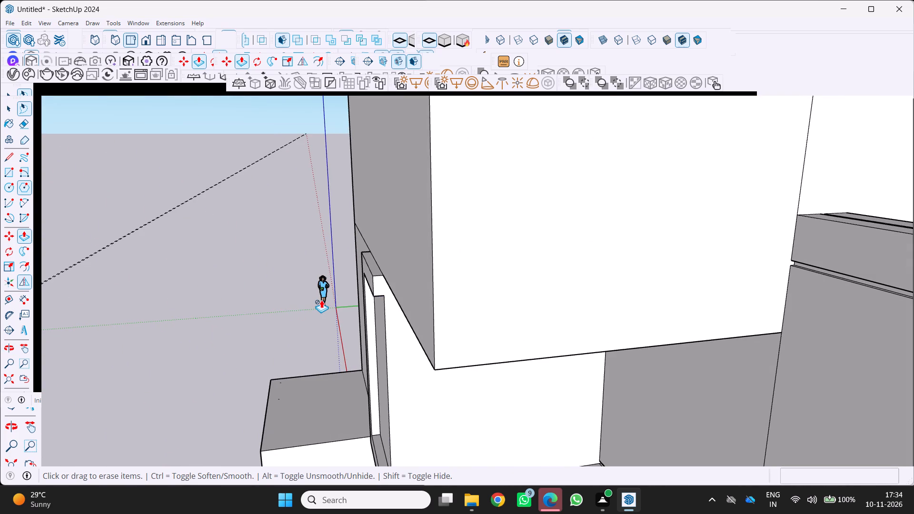
key("l")
scroll(353, 322, "up", 4)
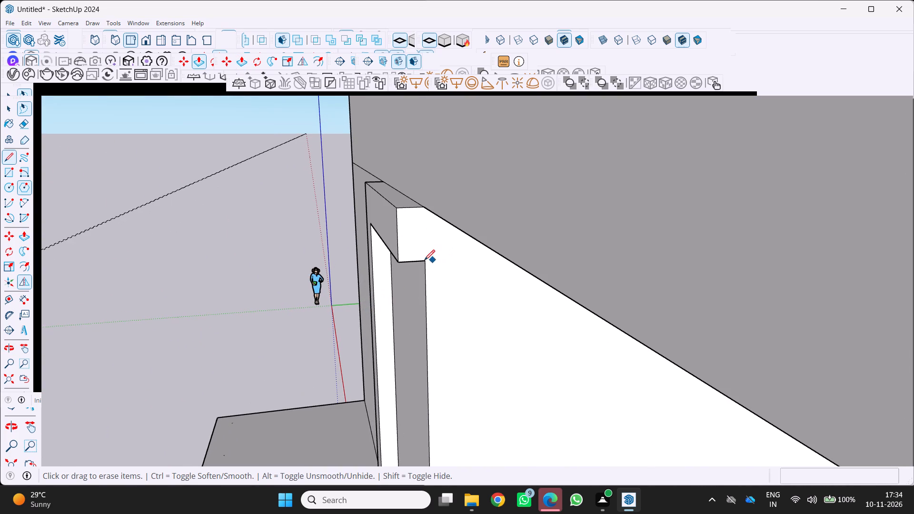
left_click(422, 261)
left_click_drag(427, 208, 426, 214)
middle_click_drag(422, 283, 485, 287)
key("space")
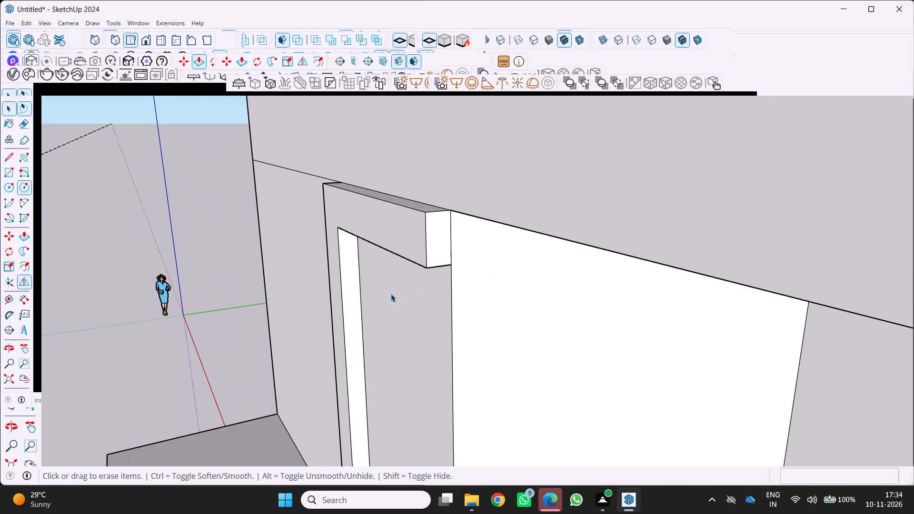
Push/pull the top bar's end face across the recess opening to the upper storey's outer corner.
scroll(391, 292, "down", 9)
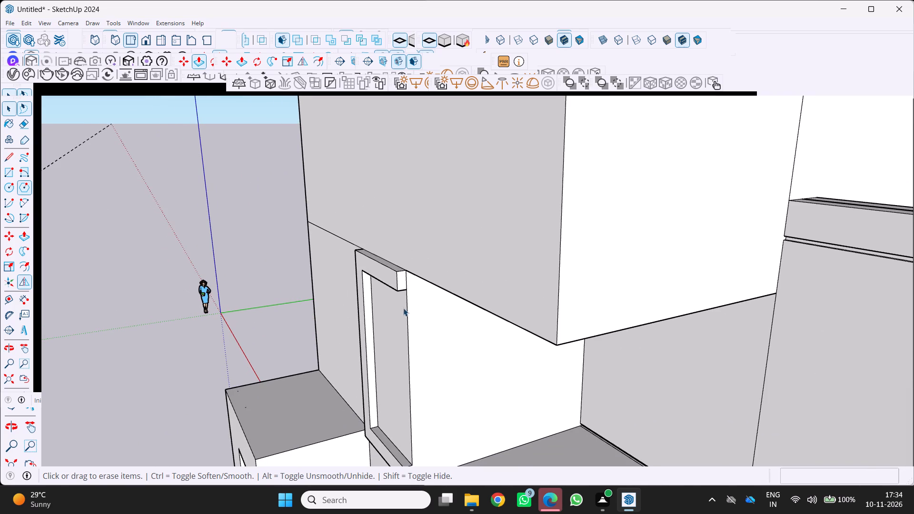
key("p")
left_click(401, 279)
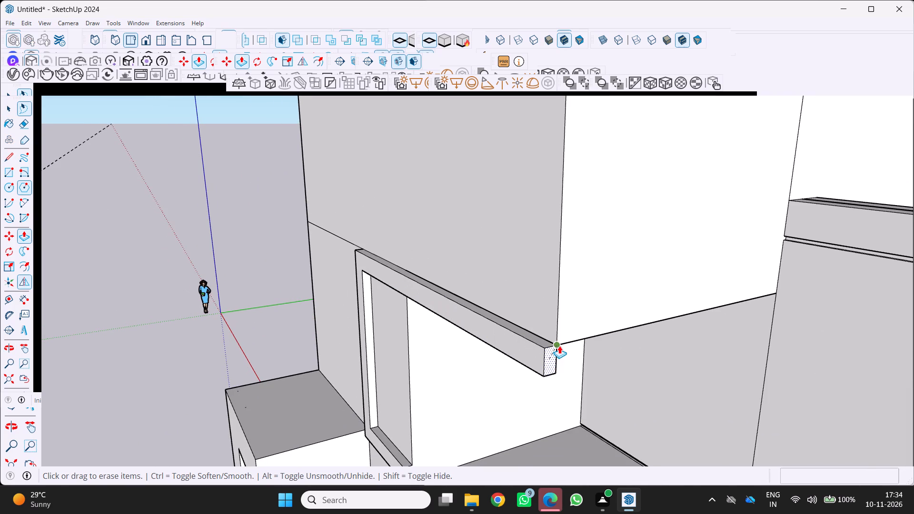
left_click(560, 345)
Examine the front frame, its extended top bar and the corner terrace from all around the building.
scroll(540, 378, "down", 5)
middle_click_drag(535, 379, 619, 201)
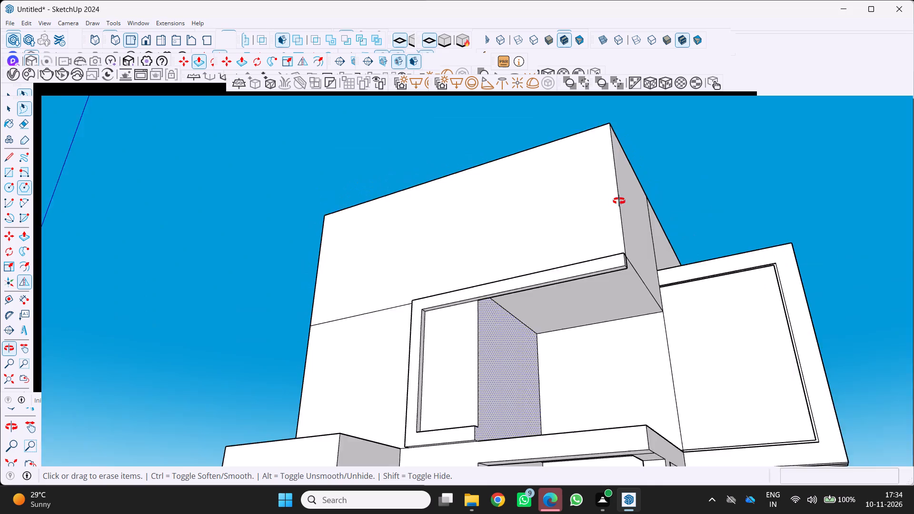
middle_click_drag(619, 201, 537, 404)
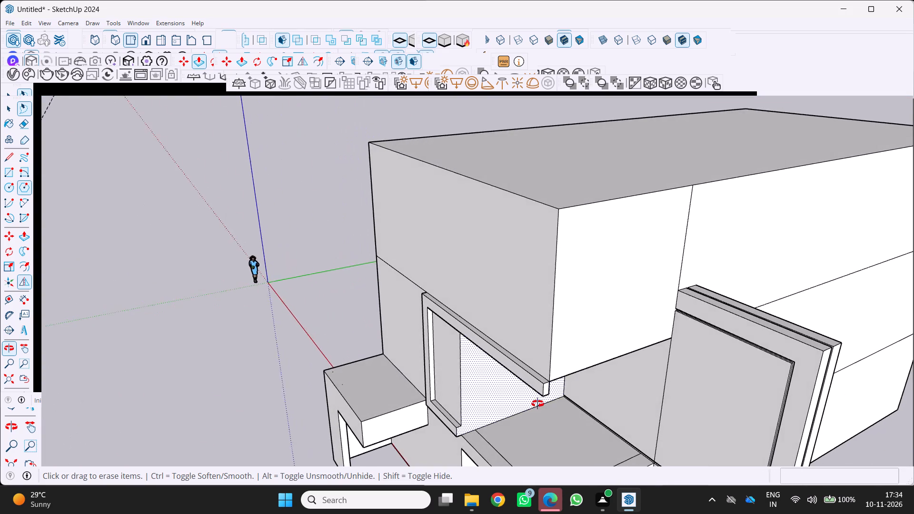
middle_click_drag(537, 404, 538, 403)
scroll(570, 381, "up", 7)
middle_click_drag(444, 347, 451, 353)
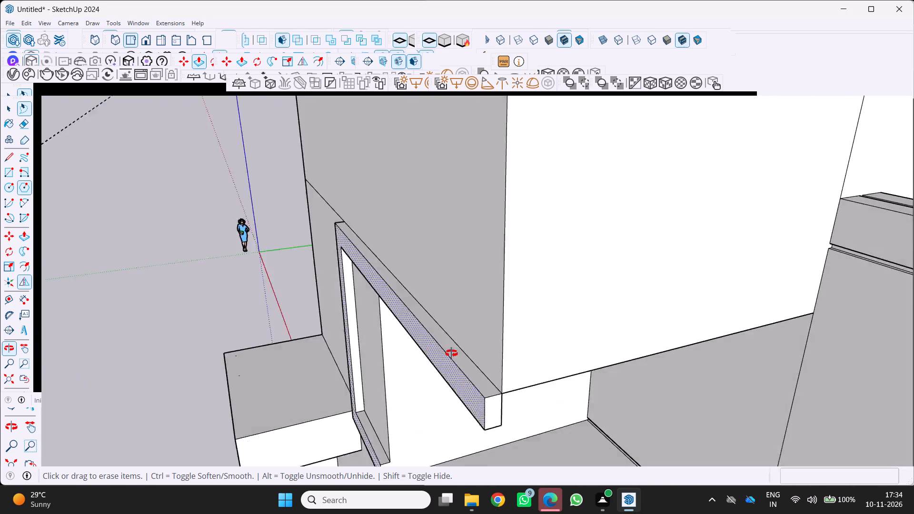
middle_click_drag(451, 353, 452, 353)
scroll(347, 319, "down", 5)
middle_click_drag(348, 309, 484, 222)
scroll(351, 304, "up", 1)
scroll(318, 301, "down", 4)
middle_click_drag(314, 307, 436, 298)
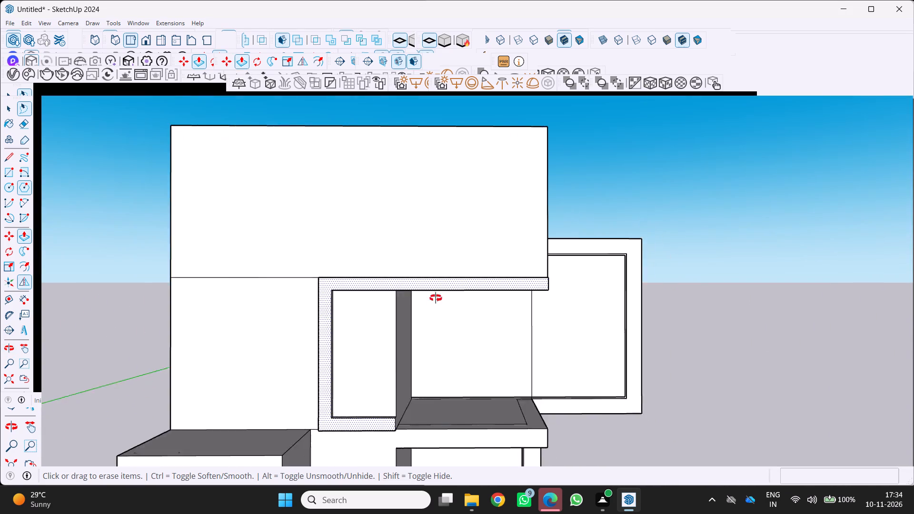
middle_click_drag(436, 298, 441, 298)
scroll(337, 372, "down", 5)
middle_click_drag(333, 369, 42, 396)
middle_click_drag(397, 378, 311, 372)
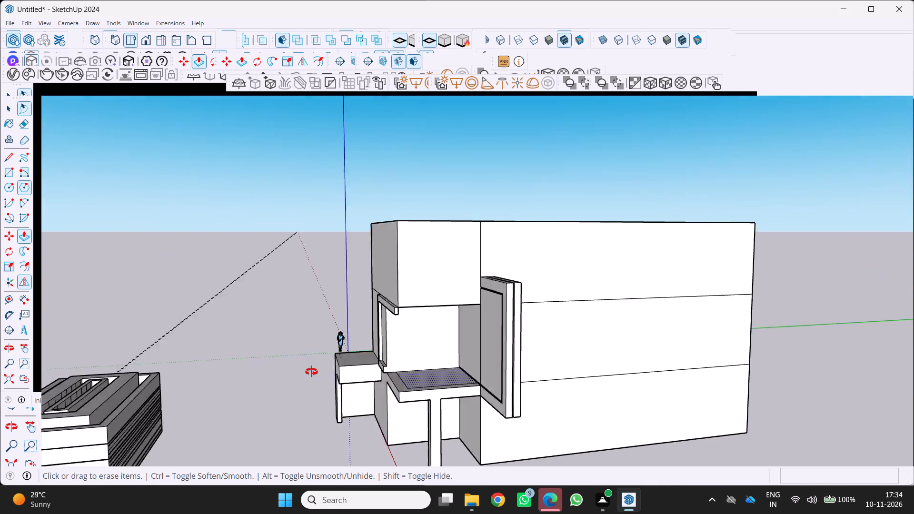
middle_click_drag(311, 372, 554, 396)
scroll(527, 306, "up", 9)
middle_click_drag(434, 329, 334, 346)
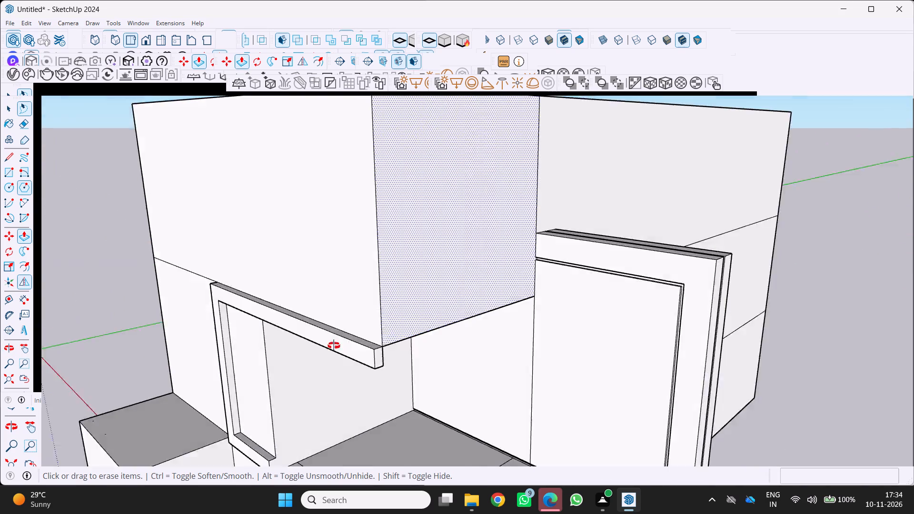
middle_click_drag(334, 346, 557, 323)
scroll(547, 325, "down", 6)
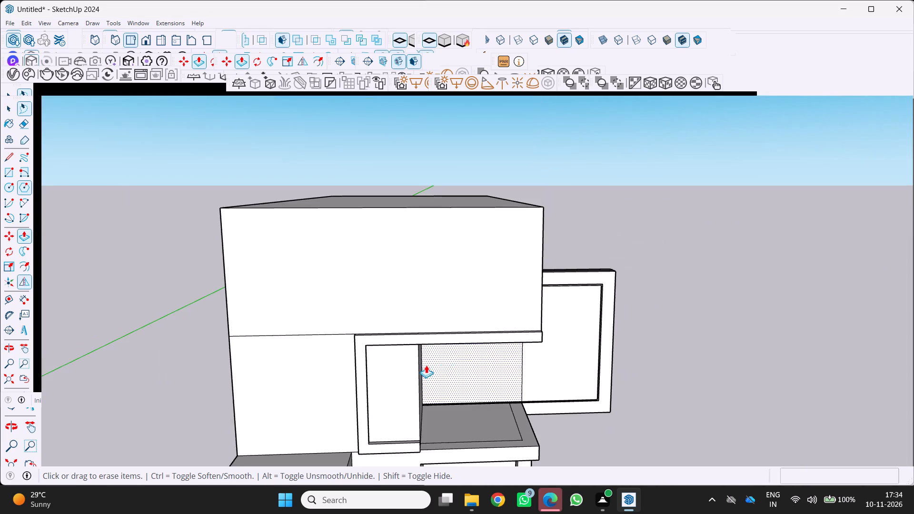
middle_click_drag(410, 367, 284, 368)
scroll(410, 367, "up", 1)
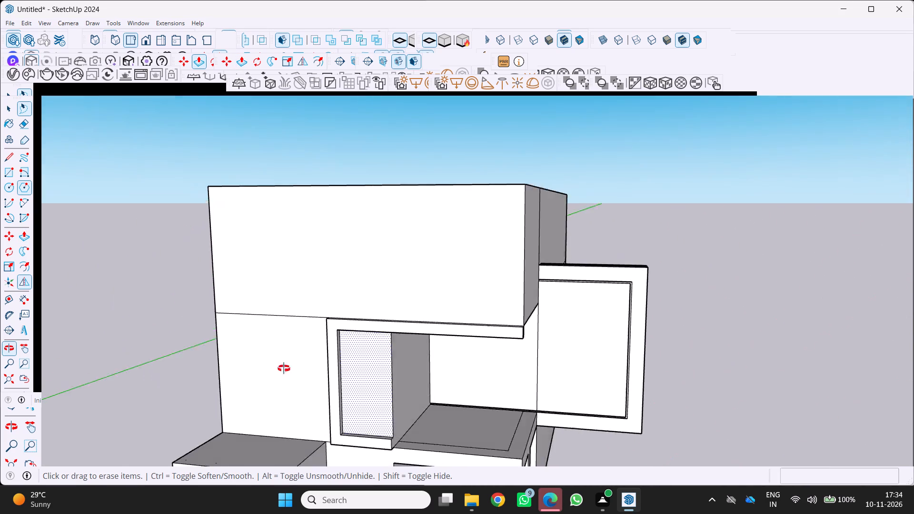
middle_click_drag(284, 368, 73, 399)
middle_click_drag(210, 385, 151, 393)
scroll(322, 372, "up", 6)
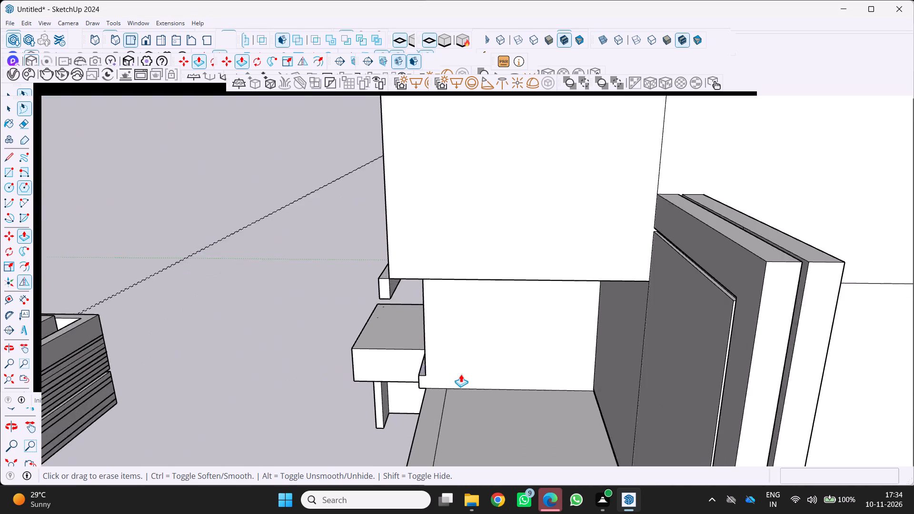
scroll(461, 374, "up", 2)
middle_click_drag(198, 359, 532, 370)
scroll(483, 373, "down", 17)
middle_click_drag(485, 393, 346, 411)
scroll(426, 429, "up", 4)
middle_click_drag(426, 429, 427, 429)
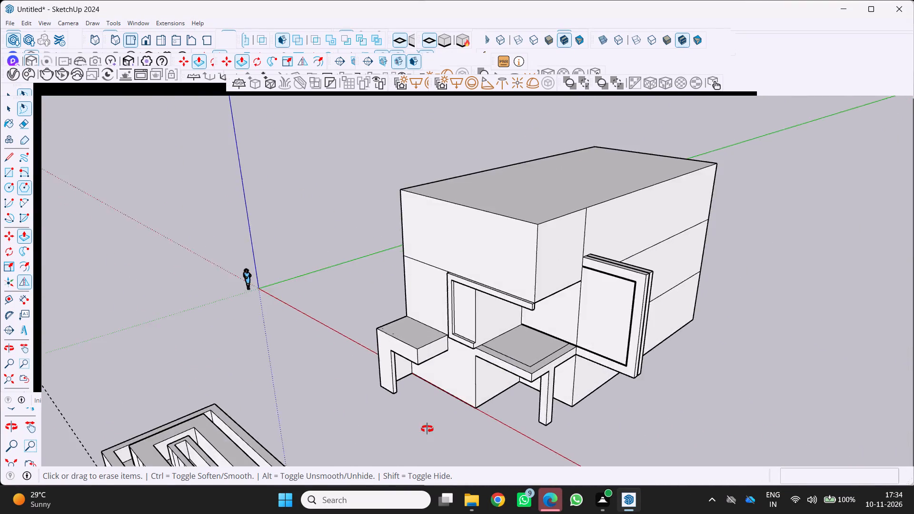
middle_click_drag(427, 429, 317, 427)
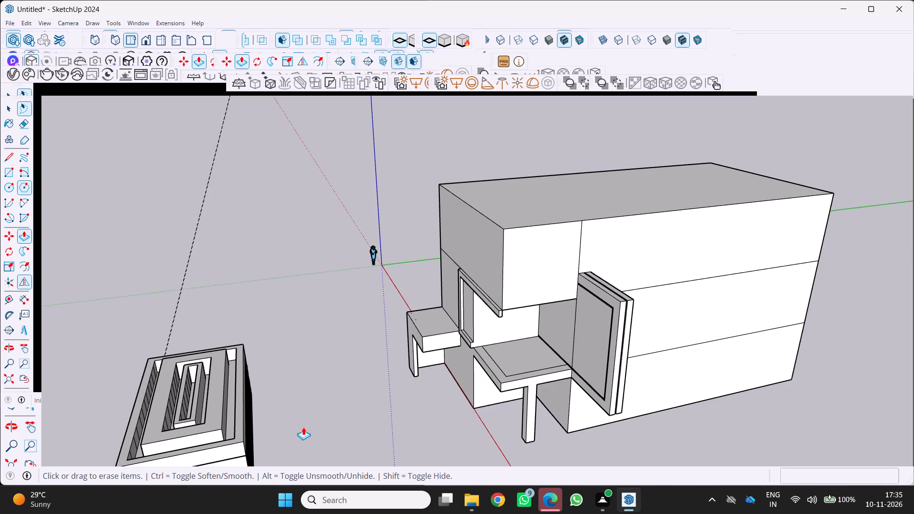
scroll(474, 342, "up", 3)
middle_click_drag(424, 342, 350, 346)
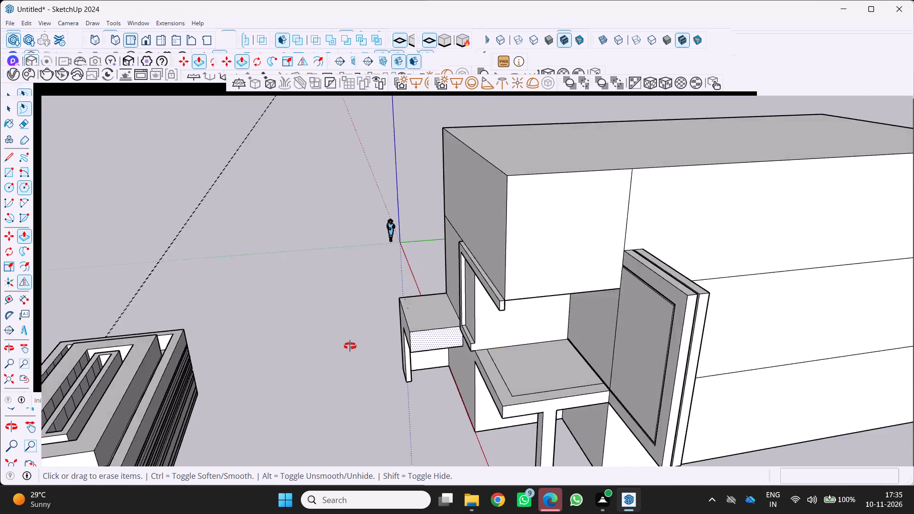
middle_click_drag(350, 346, 333, 346)
scroll(446, 269, "up", 7)
middle_click_drag(274, 363, 623, 337)
scroll(278, 366, "up", 1)
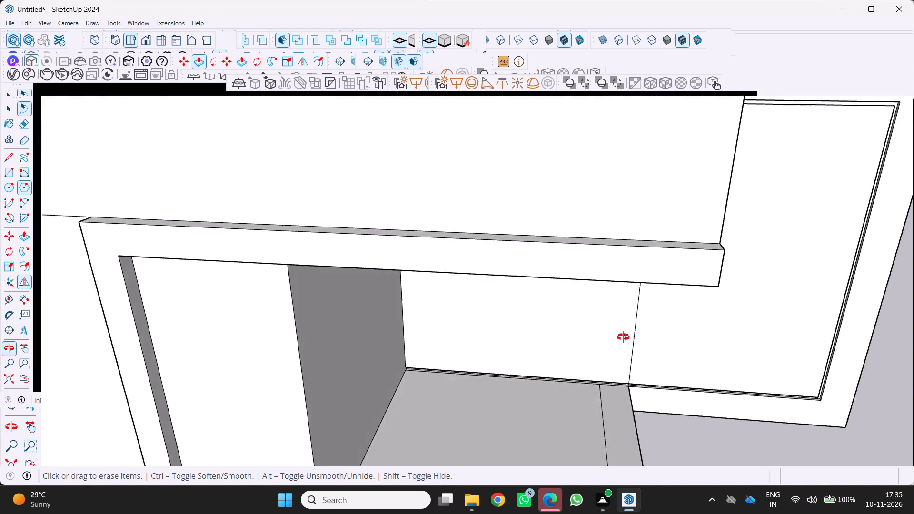
middle_click_drag(623, 337, 364, 287)
scroll(307, 301, "down", 4)
middle_click_drag(306, 304, 396, 339)
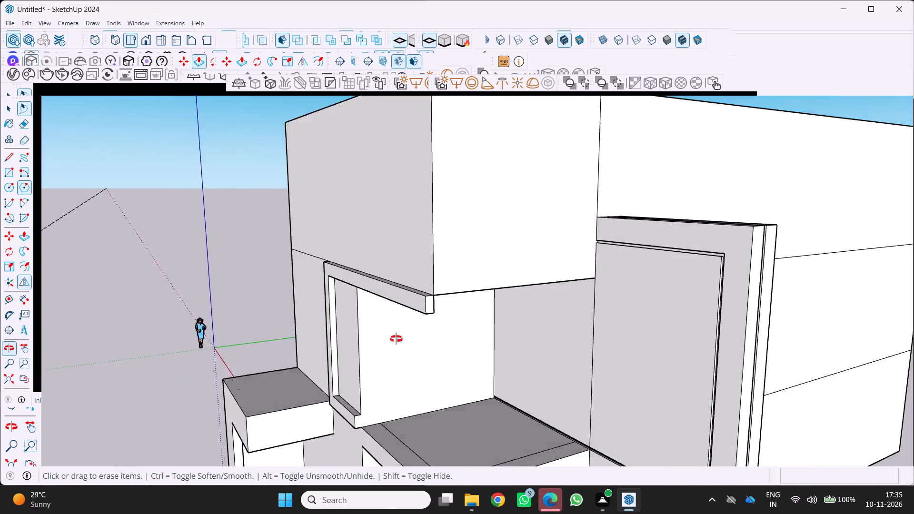
middle_click_drag(396, 339, 606, 342)
middle_click_drag(180, 404, 318, 344)
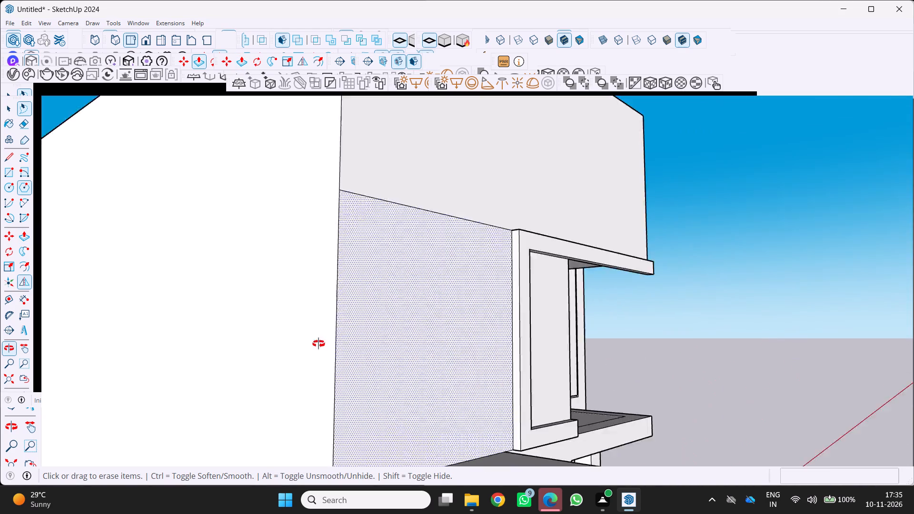
middle_click_drag(318, 344, 248, 345)
scroll(263, 339, "down", 12)
middle_click_drag(274, 353, 109, 392)
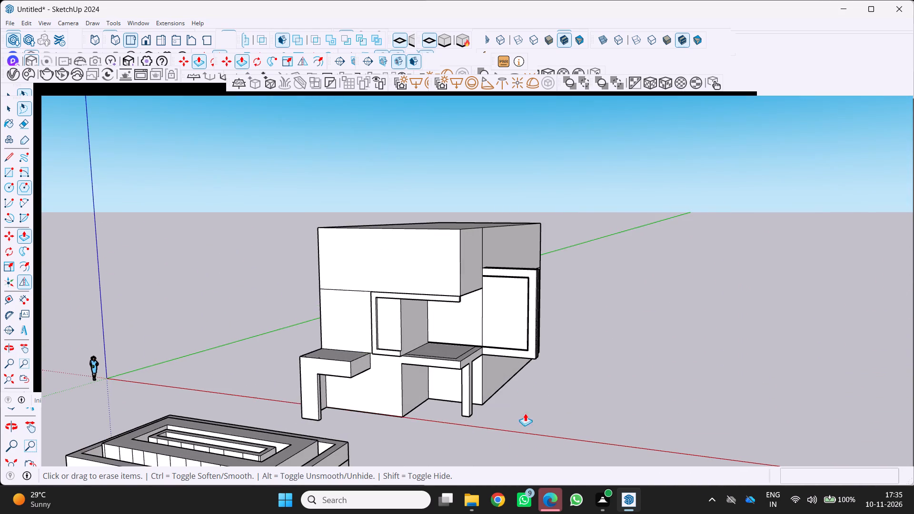
middle_click_drag(484, 423, 288, 415)
scroll(390, 397, "up", 2)
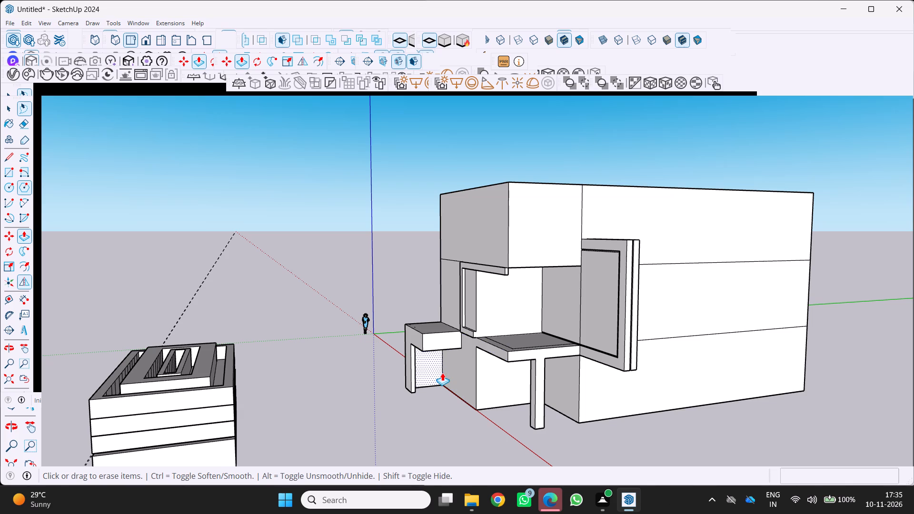
Draw a vertical line along the recess corner to close the end face of the frame's bottom bar.
scroll(508, 339, "up", 6)
middle_click_drag(470, 342, 369, 359)
key("l")
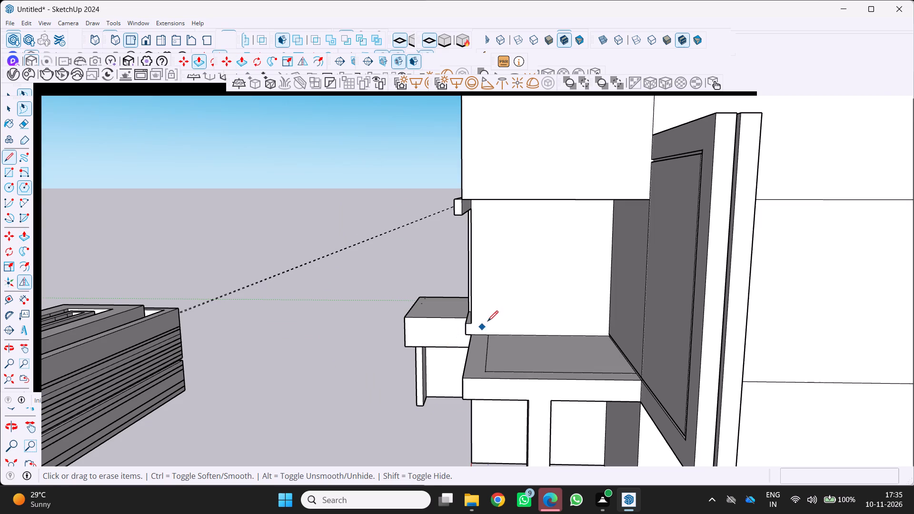
scroll(486, 322, "up", 9)
left_click(467, 322)
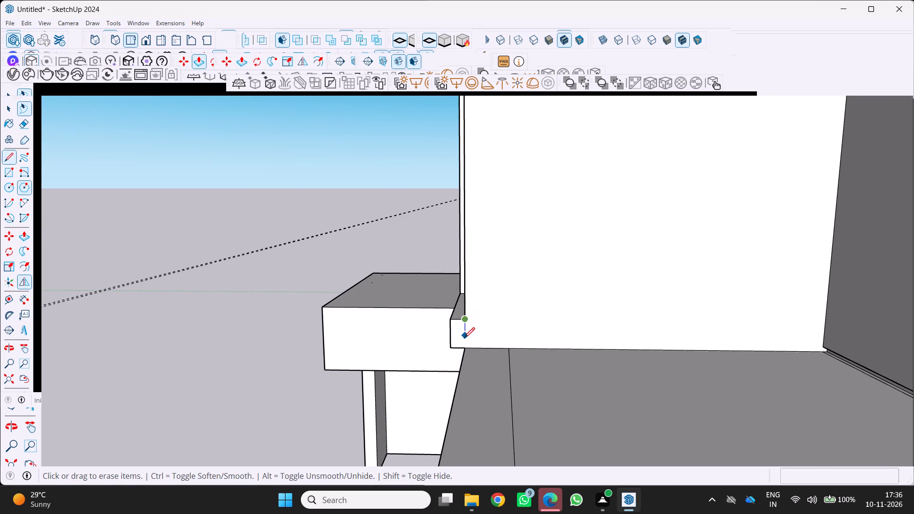
scroll(464, 342, "up", 3)
left_click_drag(462, 352, 467, 348)
scroll(477, 337, "down", 5)
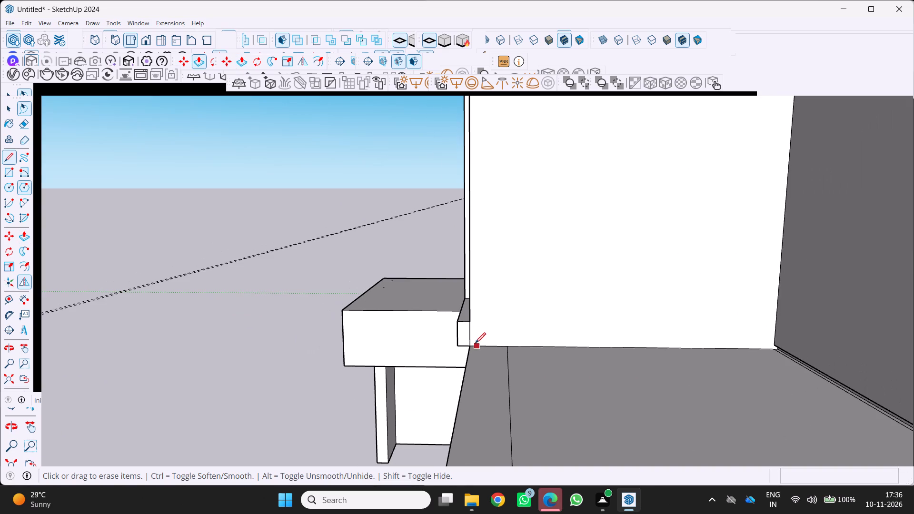
Push/pull the bottom bar's end face along the terrace edge to the terrace slab's outer corner.
key("p")
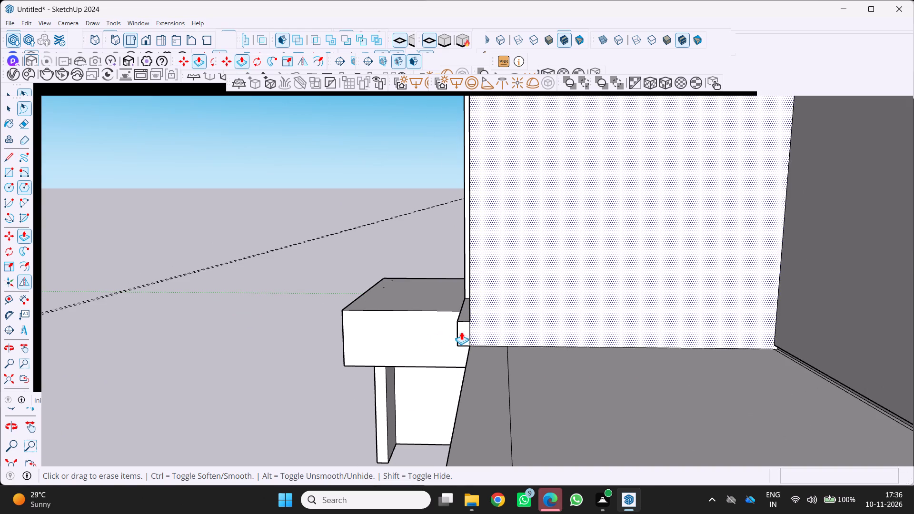
left_click(461, 332)
scroll(448, 341, "down", 4)
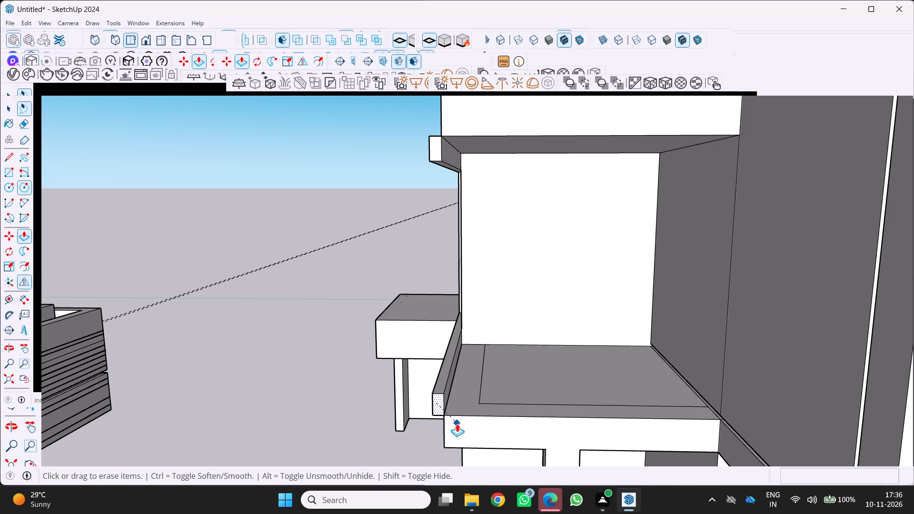
left_click(457, 420)
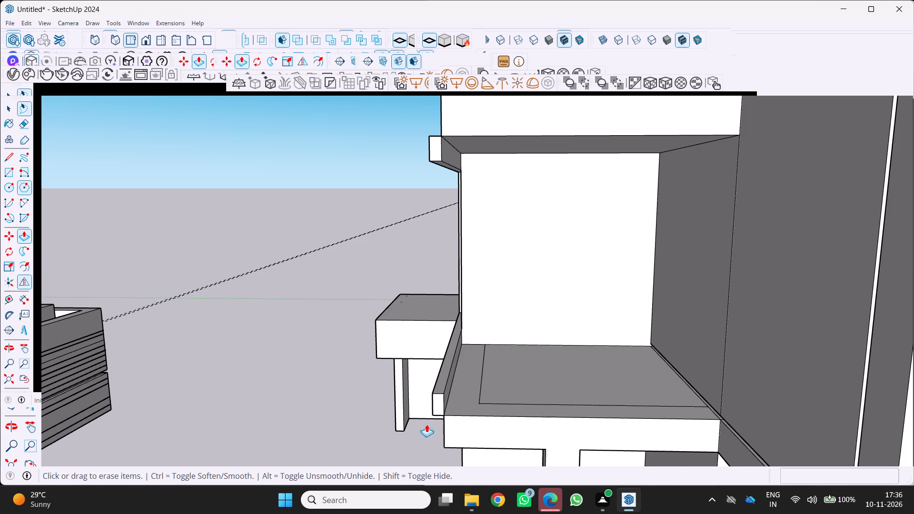
Examine the front frame's extended bars and the corner terrace from several sides of the building.
scroll(419, 427, "down", 4)
middle_click_drag(412, 424, 308, 403)
scroll(362, 383, "up", 10)
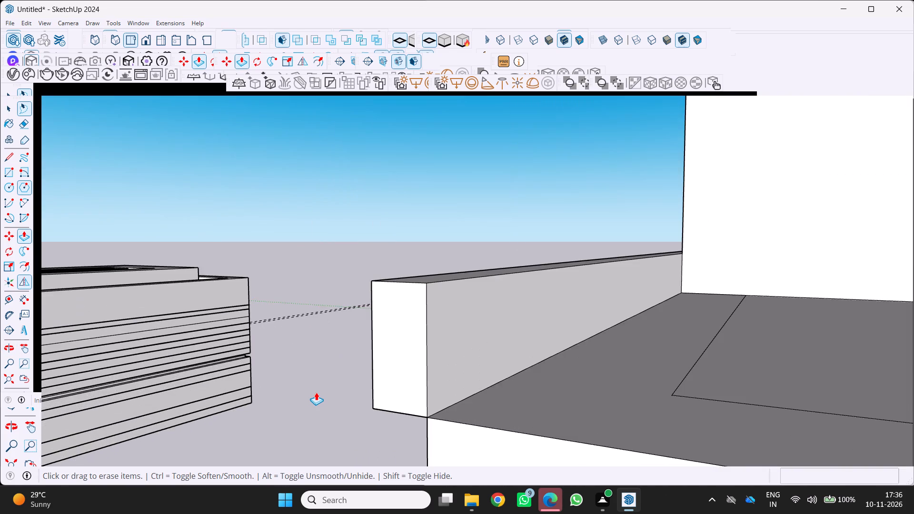
scroll(317, 393, "down", 5)
middle_click_drag(325, 398, 802, 397)
scroll(325, 398, "down", 1)
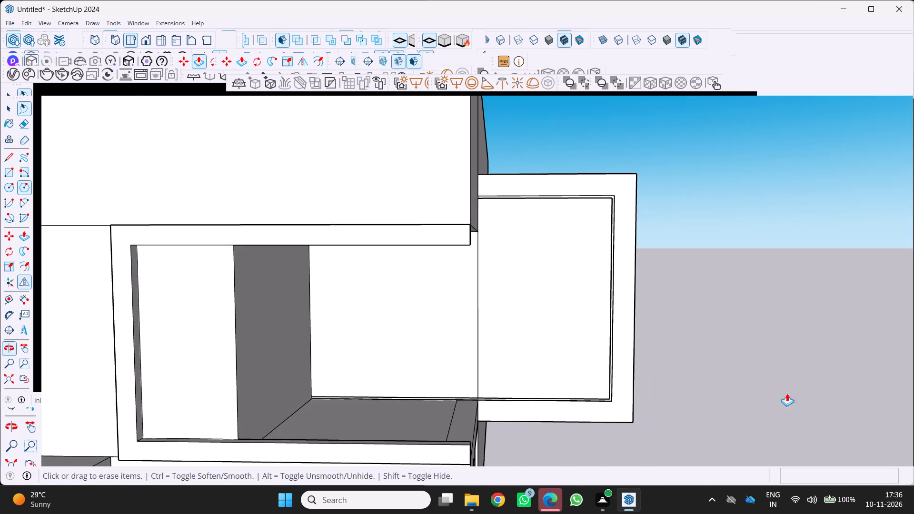
scroll(613, 388, "down", 6)
middle_click_drag(604, 389, 399, 426)
scroll(467, 449, "up", 1)
middle_click_drag(463, 447, 439, 448)
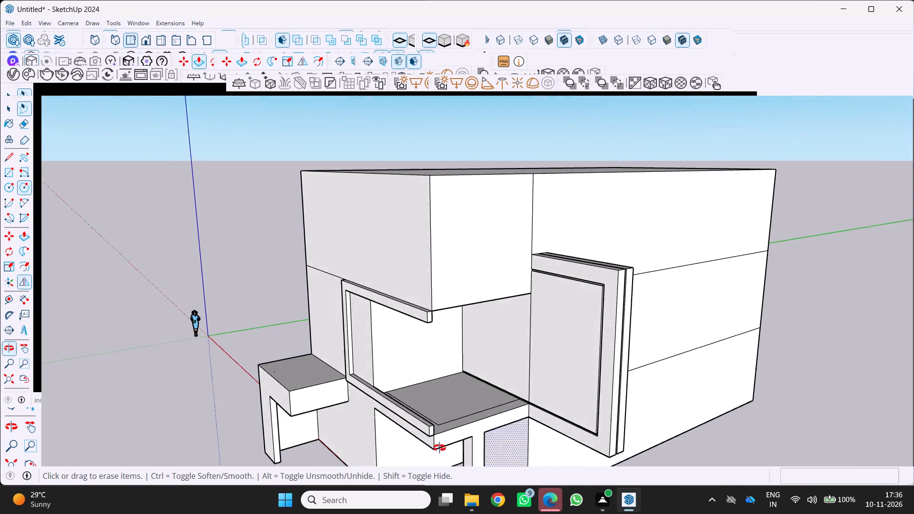
middle_click_drag(439, 448, 336, 453)
scroll(396, 385, "up", 4)
middle_click_drag(369, 376, 332, 389)
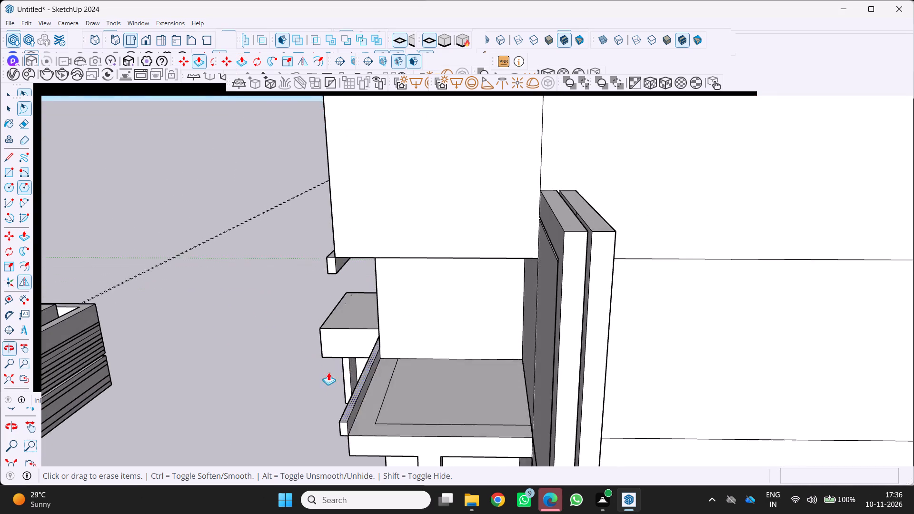
scroll(312, 260, "up", 4)
middle_click_drag(355, 233, 369, 222)
scroll(355, 235, "up", 1)
scroll(369, 224, "down", 4)
middle_click_drag(367, 239, 364, 242)
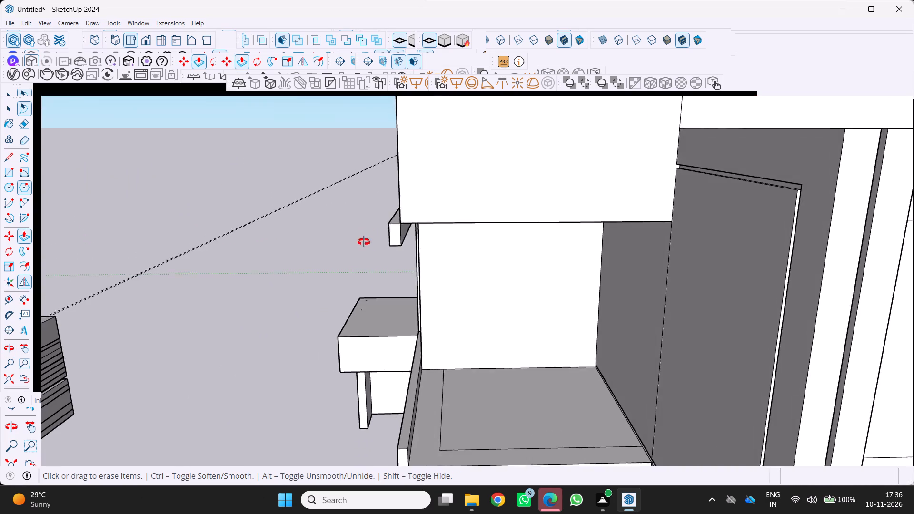
middle_click_drag(364, 242, 319, 264)
scroll(348, 262, "up", 4)
middle_click_drag(346, 258, 274, 220)
scroll(346, 258, "up", 1)
scroll(282, 212, "up", 4)
middle_click_drag(284, 206, 259, 218)
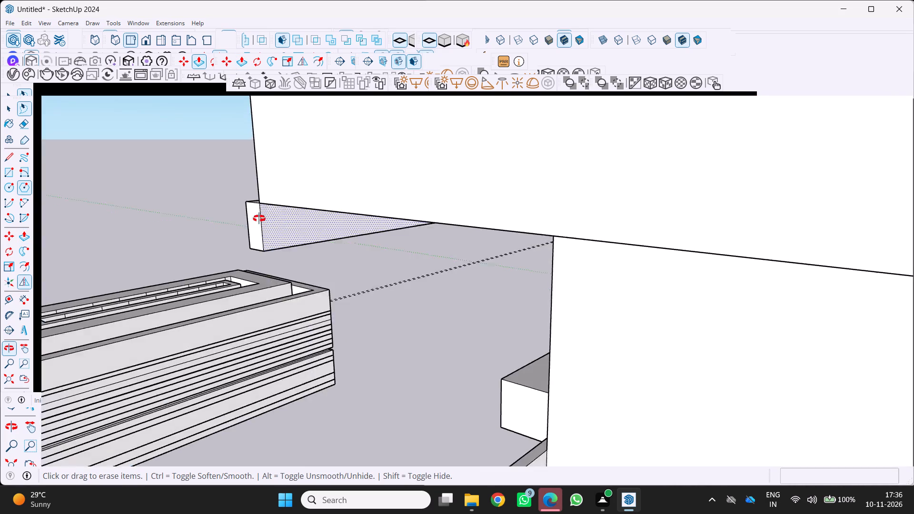
middle_click_drag(259, 218, 274, 224)
scroll(274, 224, "down", 5)
scroll(447, 296, "down", 10)
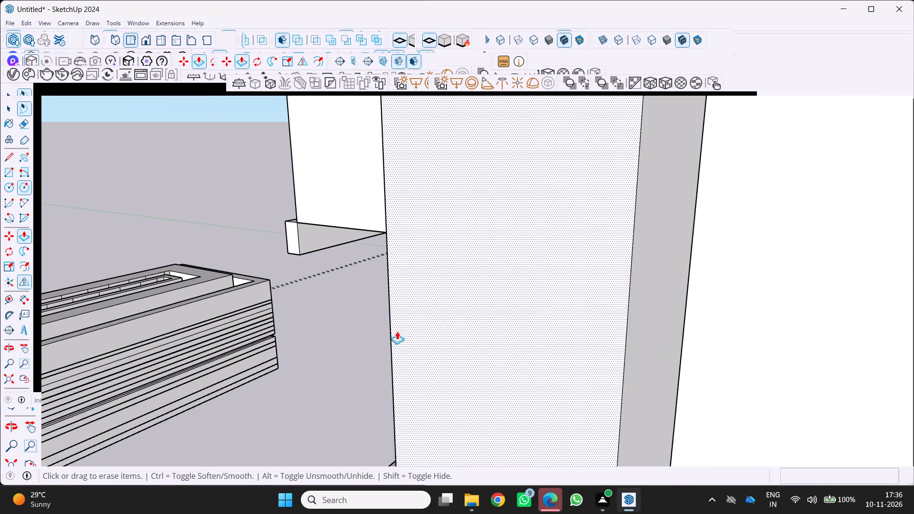
middle_click_drag(394, 326, 511, 305)
middle_click_drag(457, 325, 525, 316)
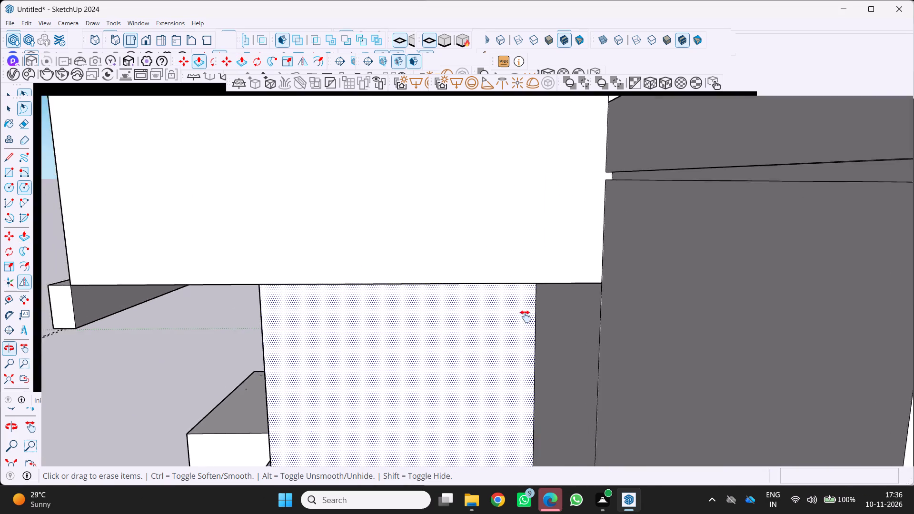
middle_click_drag(525, 316, 559, 319)
scroll(563, 318, "down", 5, "shift")
scroll(514, 326, "down", 4)
middle_click_drag(521, 335, 591, 305)
scroll(625, 361, "up", 3)
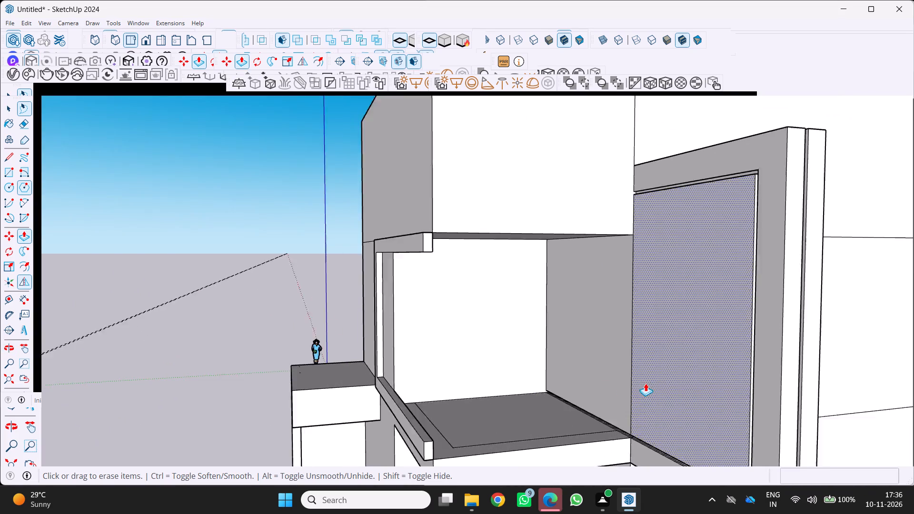
Examine the joint where the terrace floor meets the recess wall and the grooved side panel.
scroll(646, 383, "up", 7)
middle_click_drag(636, 413, 687, 372)
scroll(617, 421, "up", 10)
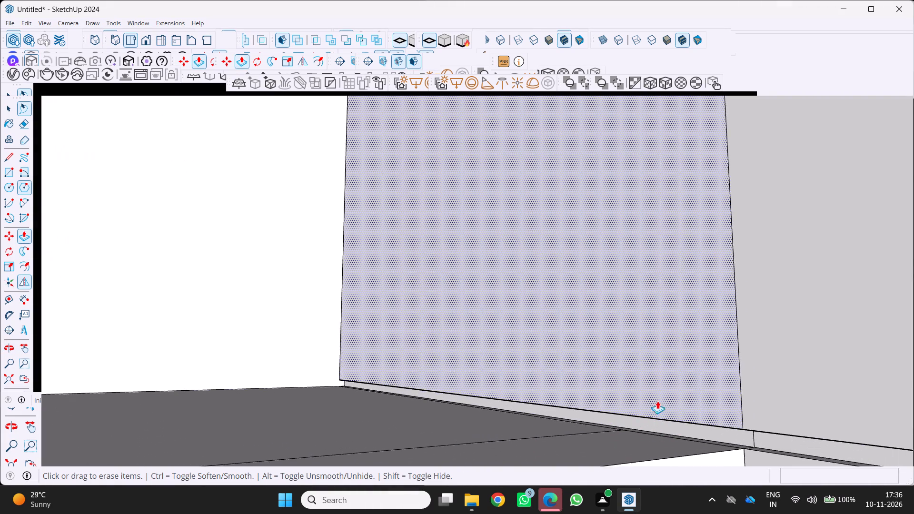
scroll(657, 401, "up", 4)
middle_click_drag(660, 415, 684, 344)
scroll(609, 379, "down", 6)
middle_click_drag(558, 457, 545, 468)
scroll(553, 463, "down", 1)
scroll(530, 413, "down", 1)
middle_click_drag(530, 427, 501, 504)
scroll(570, 425, "up", 12)
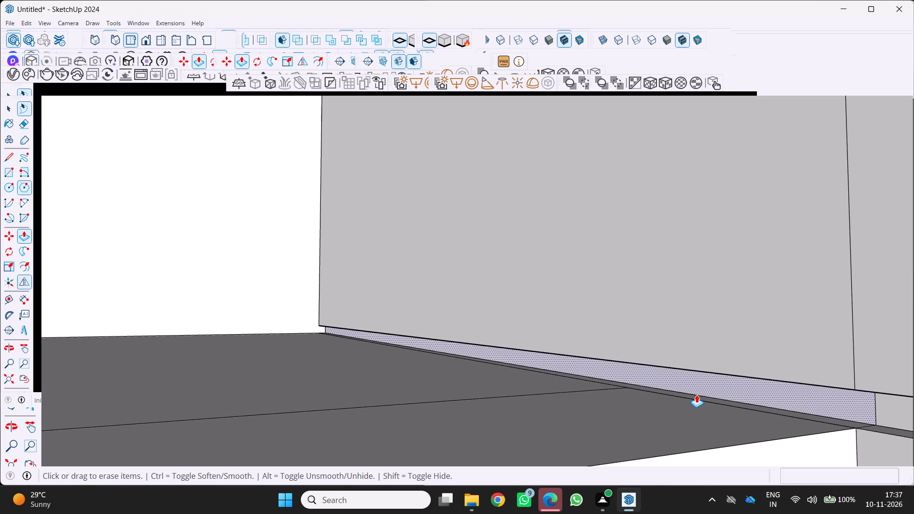
scroll(714, 395, "down", 1)
middle_click_drag(668, 354, 503, 352)
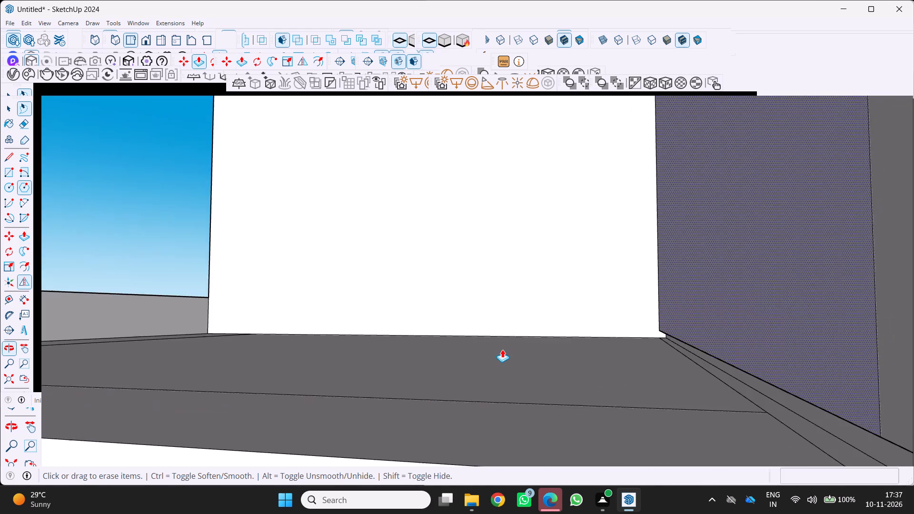
scroll(497, 346, "down", 7)
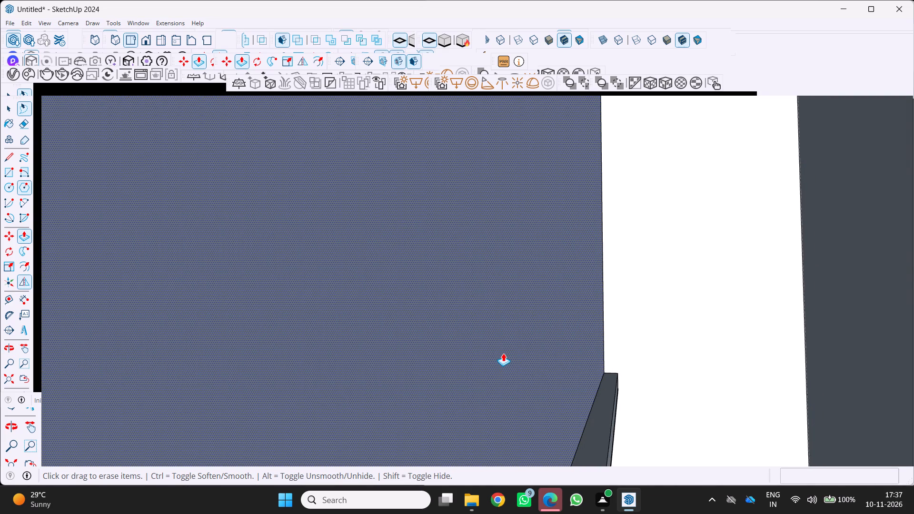
scroll(539, 398, "down", 3)
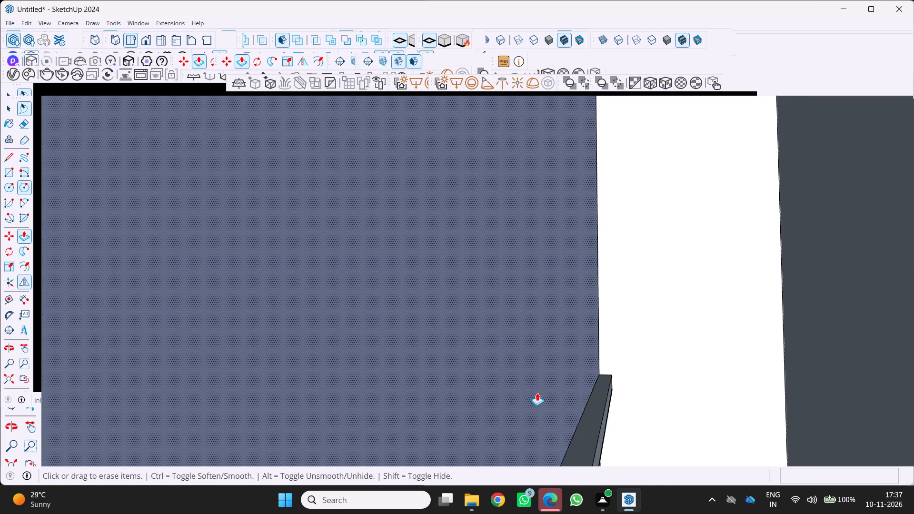
scroll(537, 393, "down", 1)
scroll(496, 370, "down", 3)
scroll(557, 376, "down", 20)
scroll(557, 376, "down", 2)
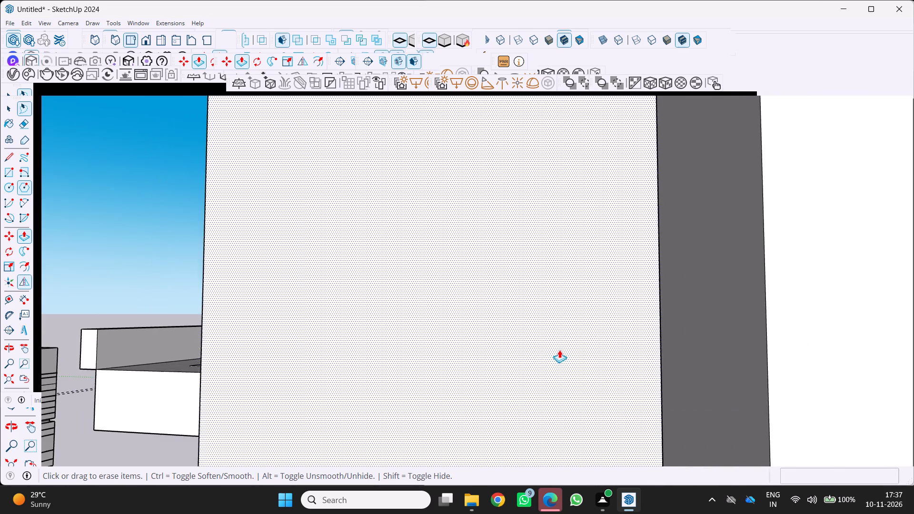
scroll(559, 350, "down", 14)
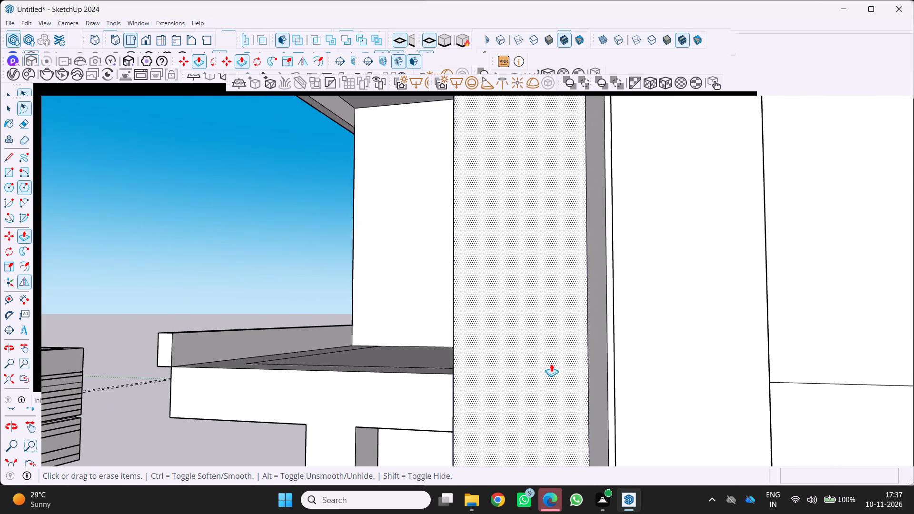
scroll(543, 362, "down", 4)
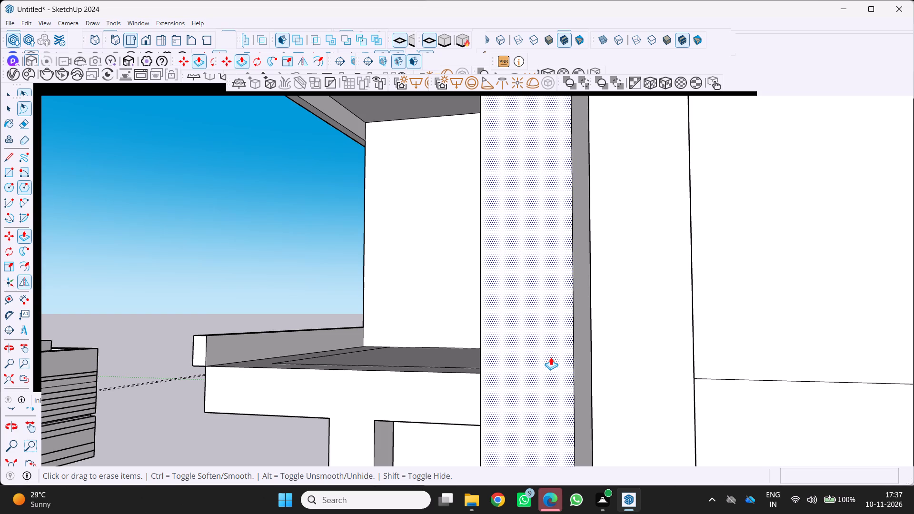
scroll(551, 357, "down", 12)
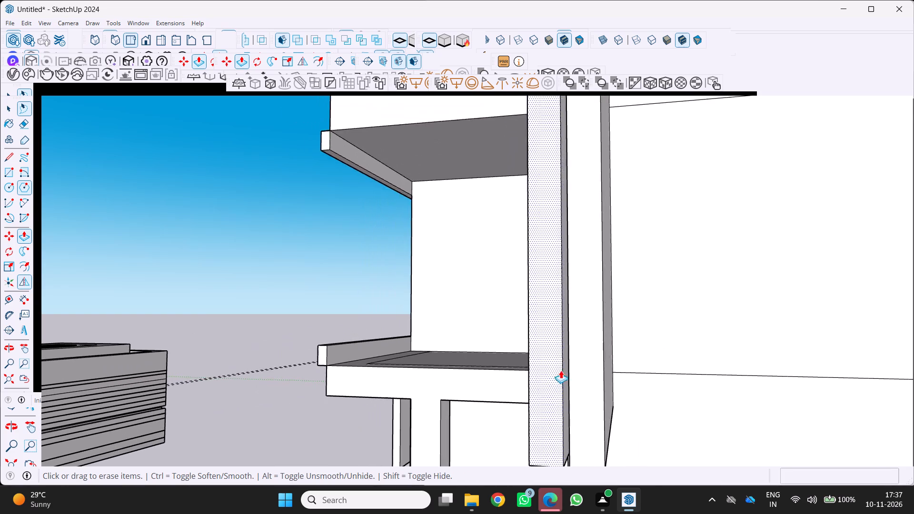
Push/pull the end face of the front frame's top bar outward by 6, beyond the upper storey's corner.
scroll(561, 370, "down", 3)
scroll(444, 269, "up", 3)
middle_click_drag(375, 240, 405, 300)
middle_click_drag(379, 259, 372, 296)
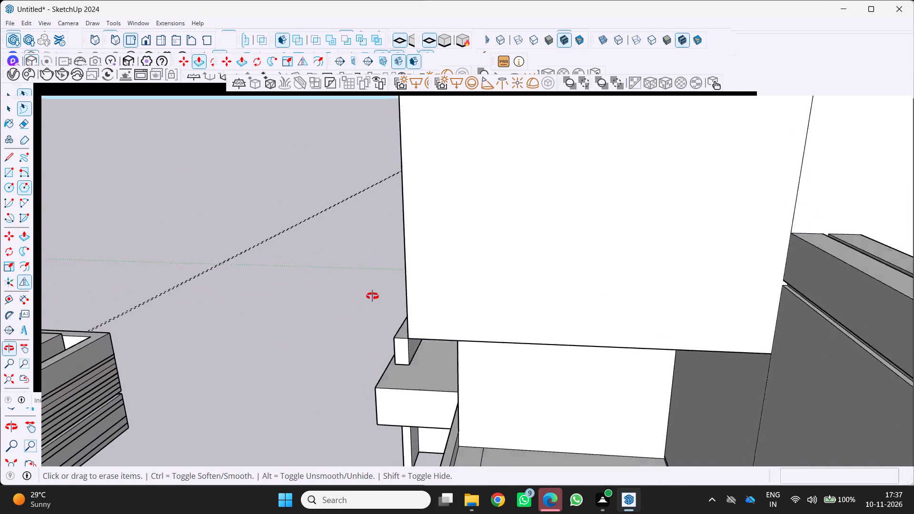
middle_click_drag(372, 296, 351, 313)
scroll(389, 316, "down", 6)
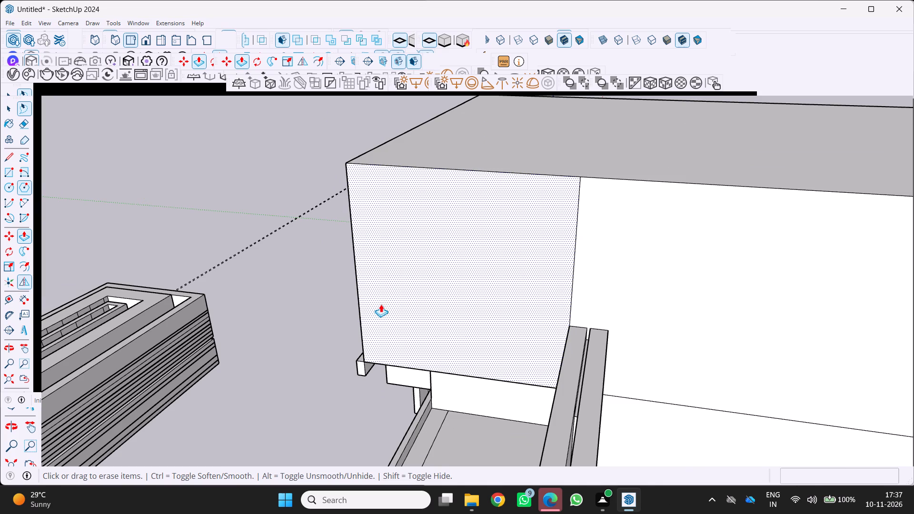
scroll(379, 304, "up", 2)
middle_click_drag(380, 297, 403, 262)
scroll(346, 350, "up", 4)
middle_click_drag(346, 347, 287, 323)
scroll(305, 310, "down", 2)
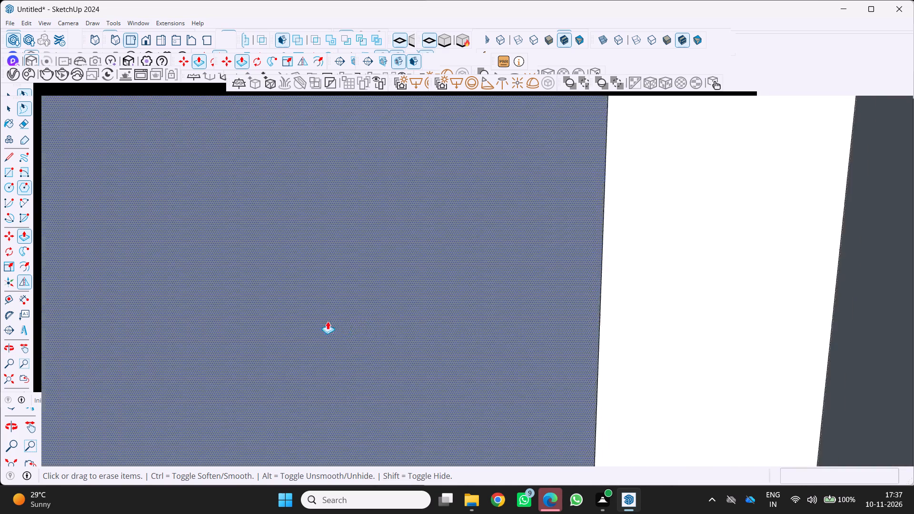
scroll(328, 321, "down", 14)
scroll(649, 319, "down", 16)
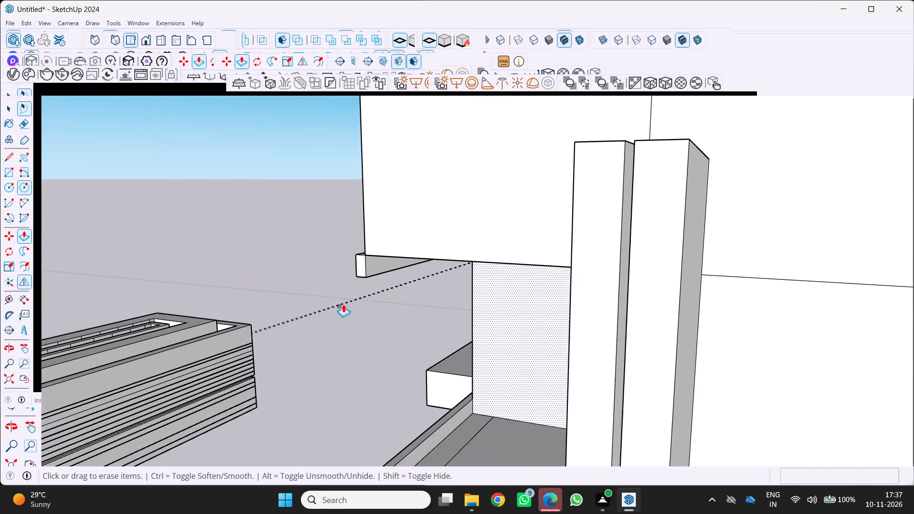
middle_click_drag(322, 291, 318, 318)
scroll(318, 318, "up", 1)
key("space")
left_click(363, 356)
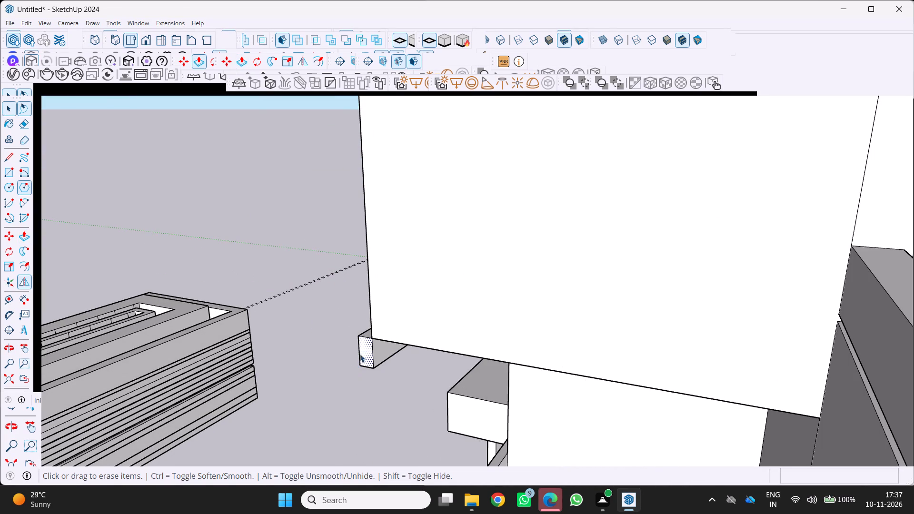
key("p")
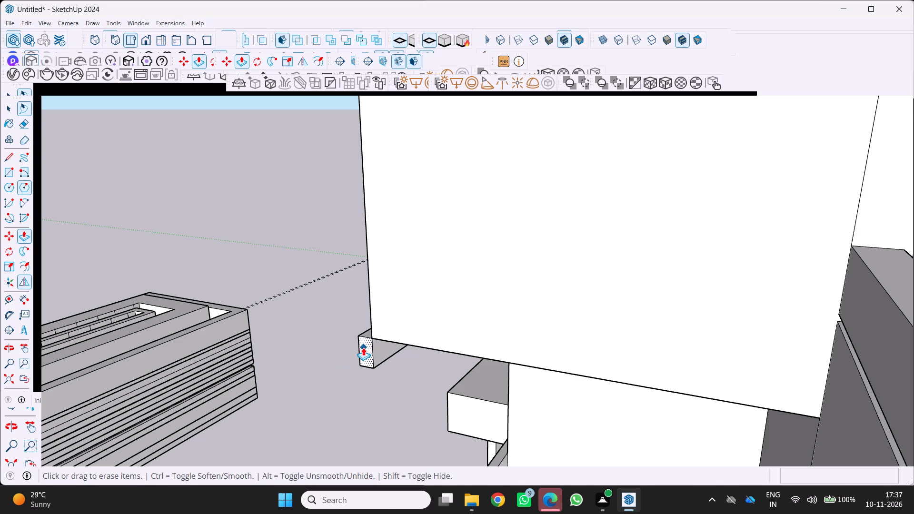
left_click(363, 347)
key("6")
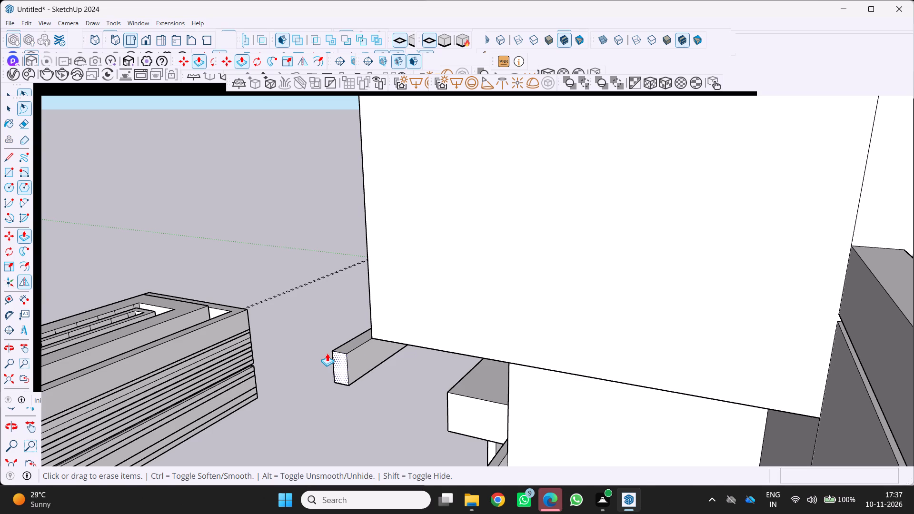
key("Return")
Draw a vertical line down the top bar's inner face from the upper storey's bottom corner to the bar's lower edge.
middle_click_drag(400, 366, 435, 341)
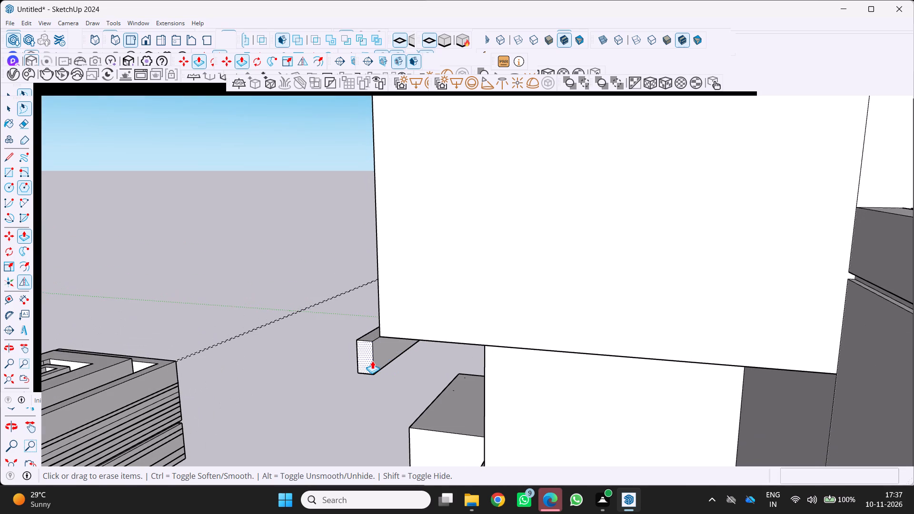
key("l")
scroll(393, 365, "up", 3)
scroll(363, 331, "down", 4)
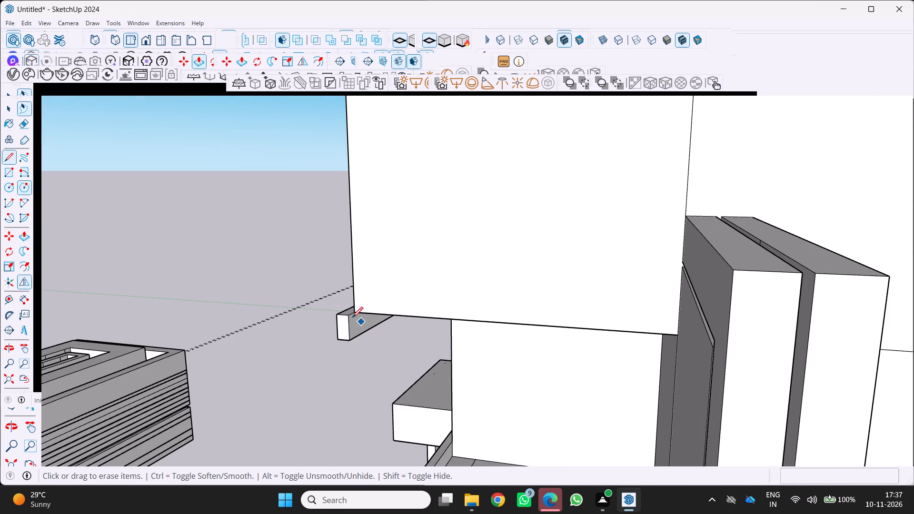
left_click(356, 314)
scroll(362, 342, "up", 2)
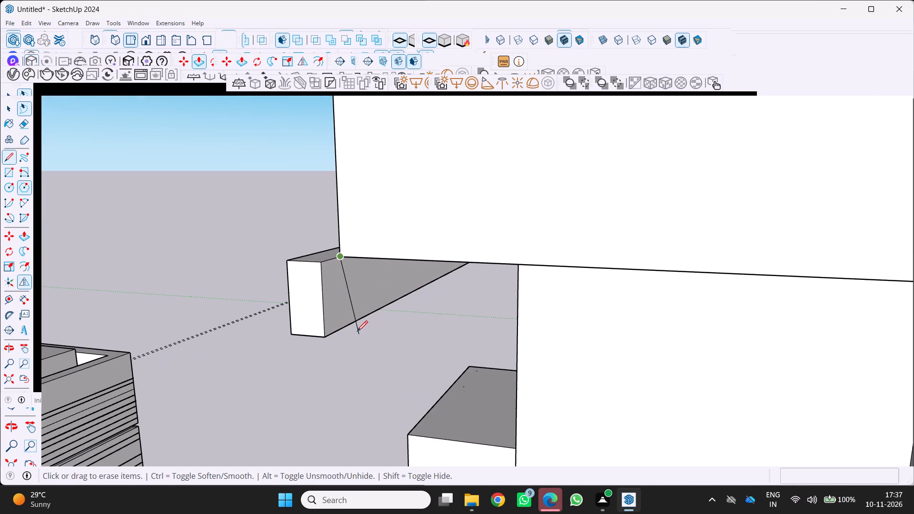
middle_click_drag(337, 328, 295, 334)
scroll(334, 328, "up", 1)
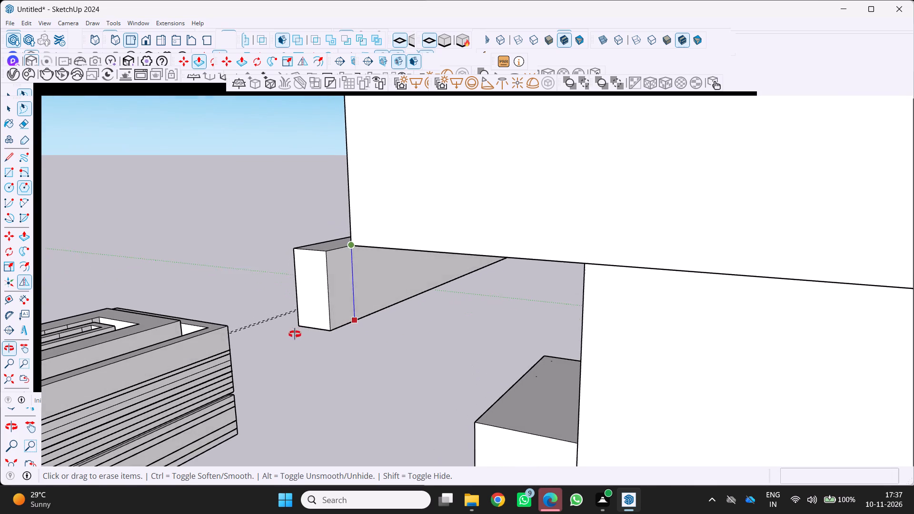
middle_click_drag(295, 334, 293, 334)
left_click(357, 319)
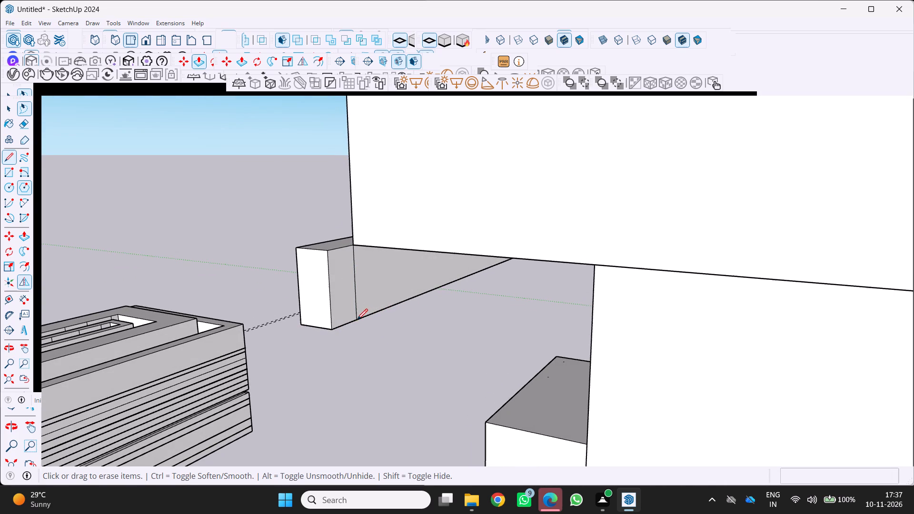
Push/pull the top bar's small end strip along the upper storey's side edge until it meets the grooved side panel.
key("space")
key("p")
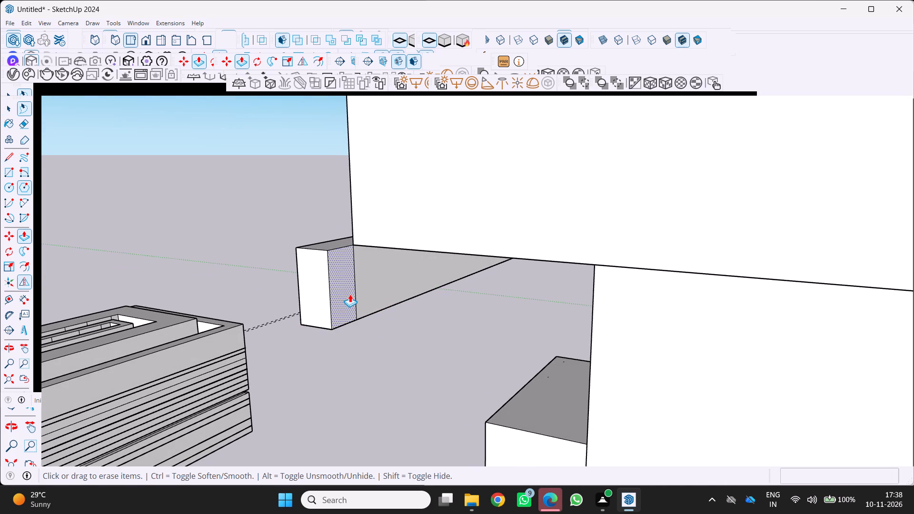
left_click(347, 294)
scroll(381, 307, "down", 10)
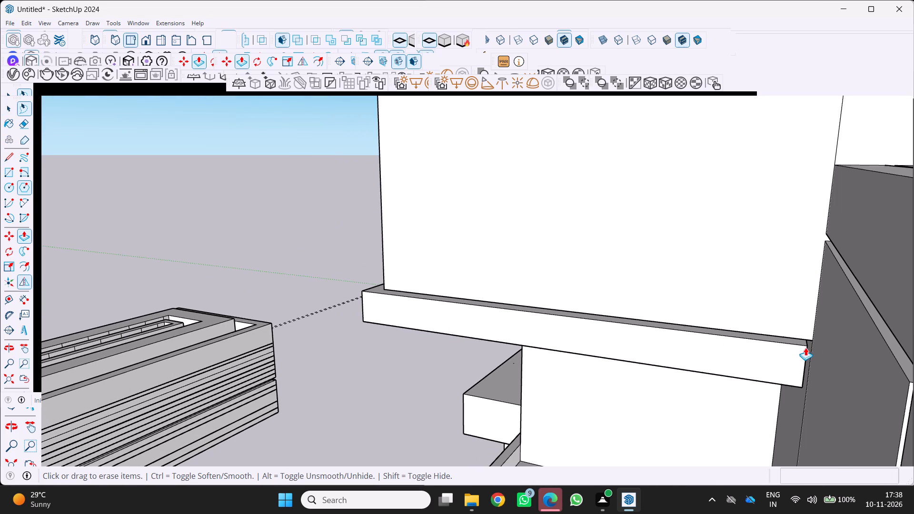
left_click(815, 347)
Examine the top bar wrapped around the corner and the end of the bottom bar at the terrace.
scroll(822, 352, "down", 10)
middle_click_drag(662, 366, 735, 351)
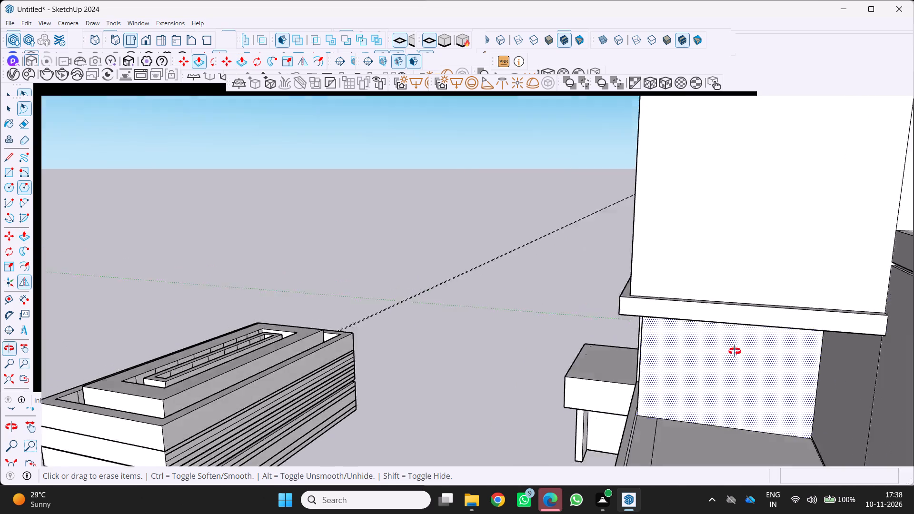
middle_click_drag(735, 351, 786, 336)
scroll(758, 336, "down", 4)
middle_click_drag(751, 340, 624, 345)
scroll(614, 338, "down", 5)
middle_click_drag(614, 338, 607, 346)
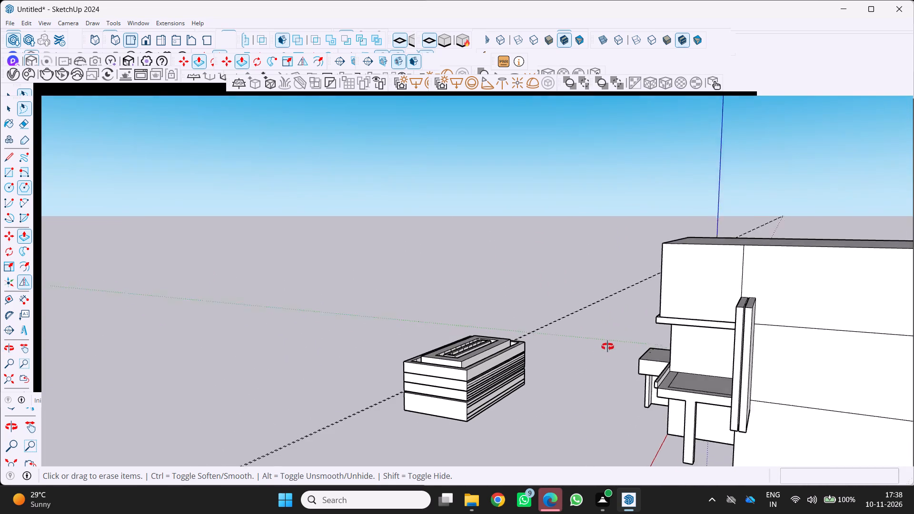
middle_click_drag(607, 346, 590, 359)
scroll(614, 396, "up", 8)
middle_click_drag(667, 405, 609, 416)
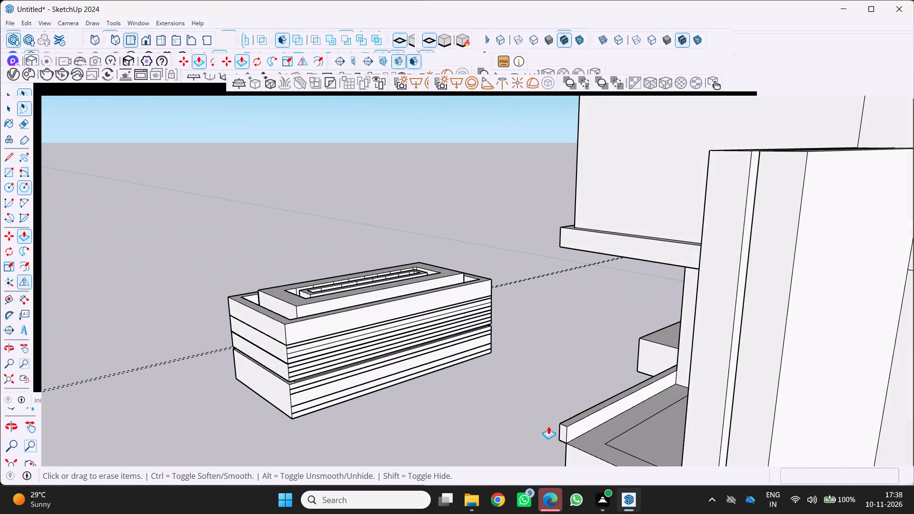
Push/pull the end face of the front frame's bottom bar outward by 6, beyond the terrace slab's corner.
middle_click_drag(546, 428, 617, 385)
scroll(617, 383, "up", 1)
scroll(606, 381, "down", 6)
middle_click_drag(607, 379, 536, 443)
scroll(570, 439, "up", 5)
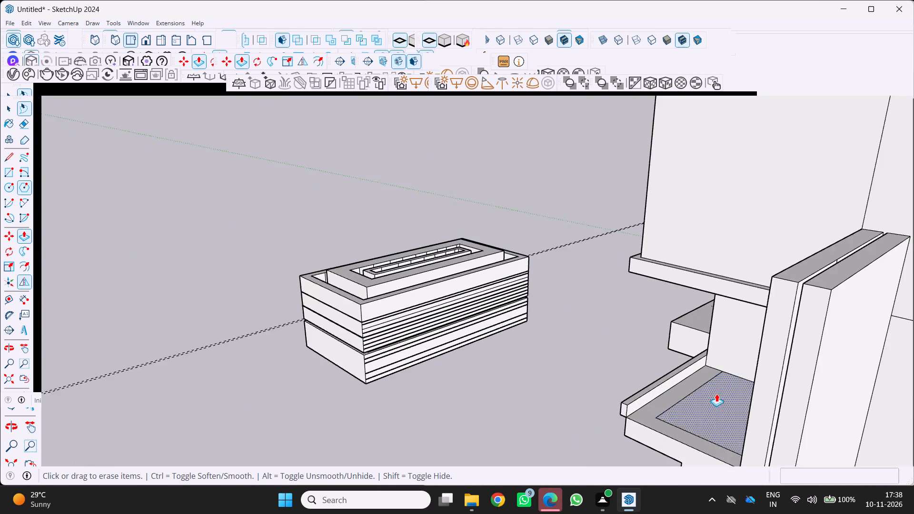
scroll(716, 394, "up", 2)
scroll(606, 402, "up", 3)
left_click(578, 424)
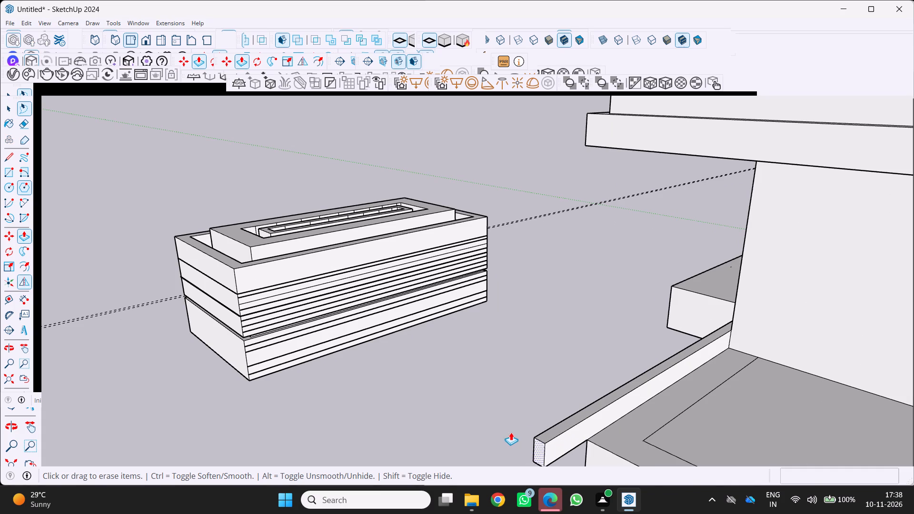
key("6")
key("Return")
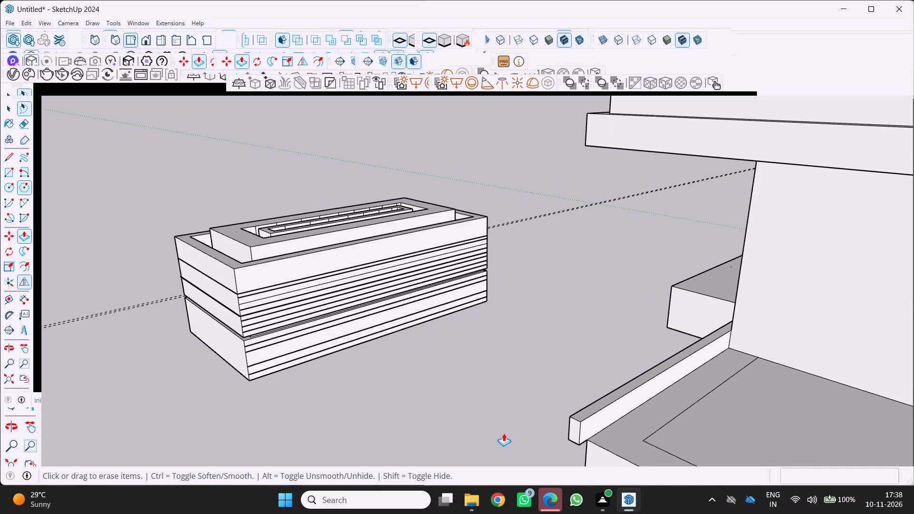
Draw a vertical line up the bottom bar's inner face from the terrace slab's corner to the bar's upper edge.
scroll(513, 437, "down", 1)
middle_click_drag(539, 437, 580, 434)
scroll(562, 423, "down", 6)
scroll(627, 425, "up", 1)
middle_click_drag(627, 425, 575, 405)
scroll(558, 410, "up", 3)
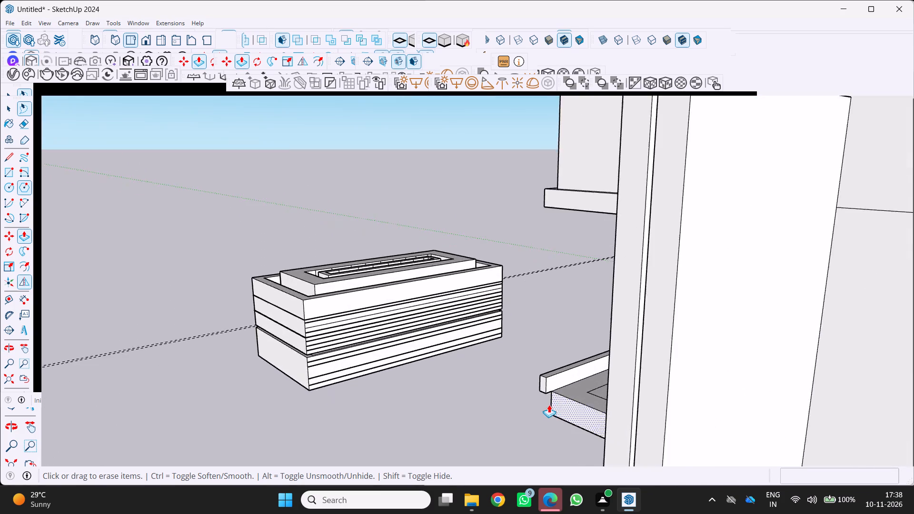
scroll(549, 405, "up", 4)
key("l")
scroll(557, 390, "up", 3)
left_click(557, 381)
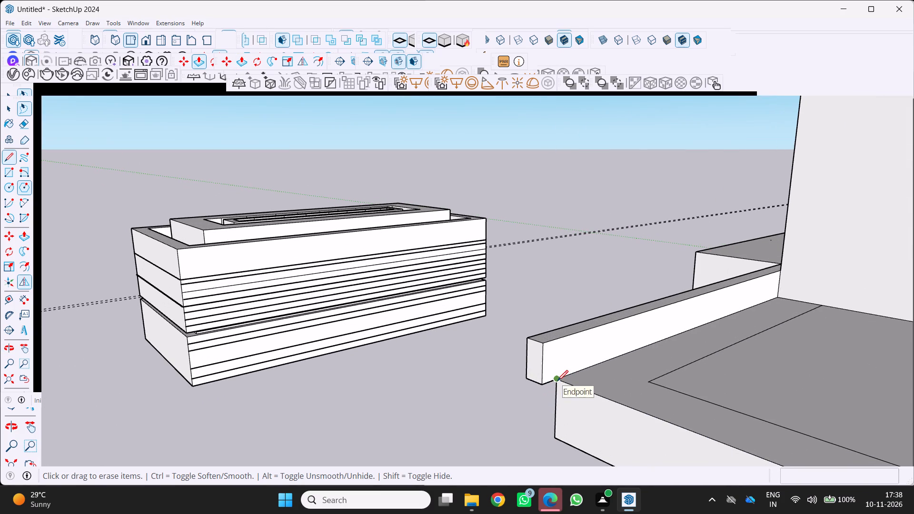
left_click(551, 341)
scroll(555, 399, "down", 3)
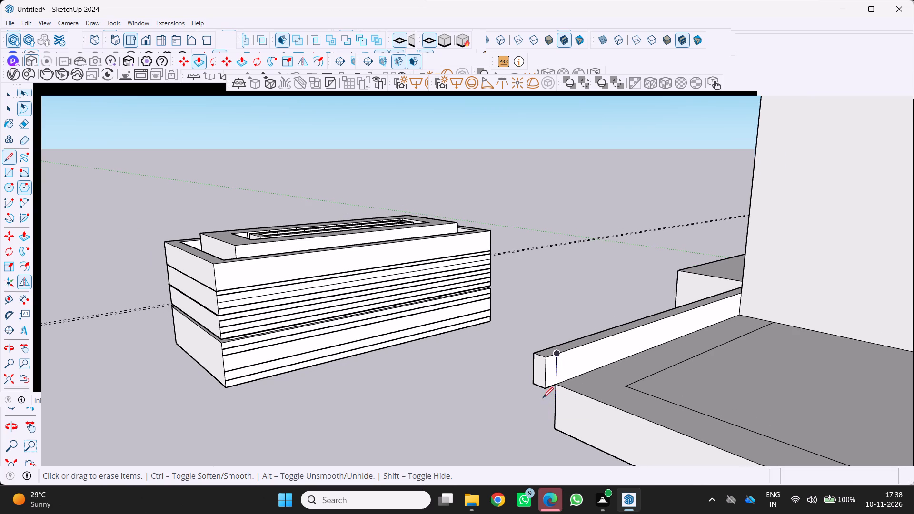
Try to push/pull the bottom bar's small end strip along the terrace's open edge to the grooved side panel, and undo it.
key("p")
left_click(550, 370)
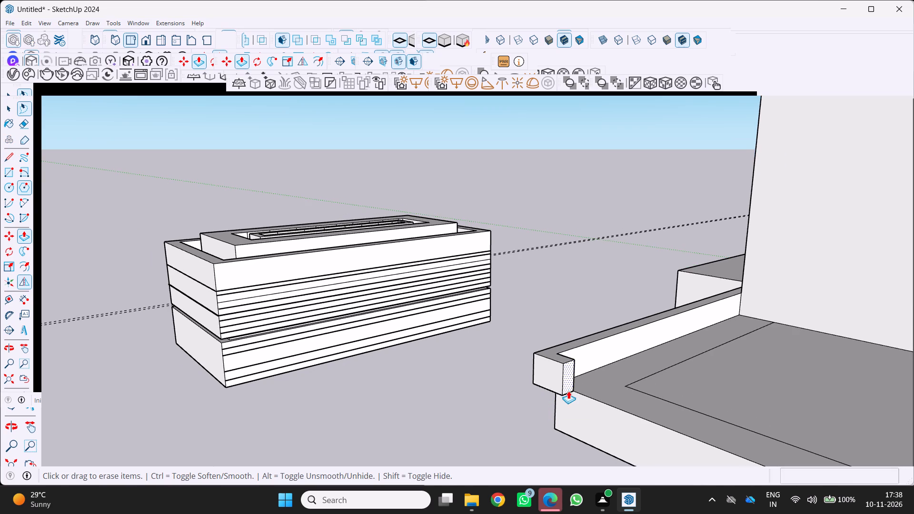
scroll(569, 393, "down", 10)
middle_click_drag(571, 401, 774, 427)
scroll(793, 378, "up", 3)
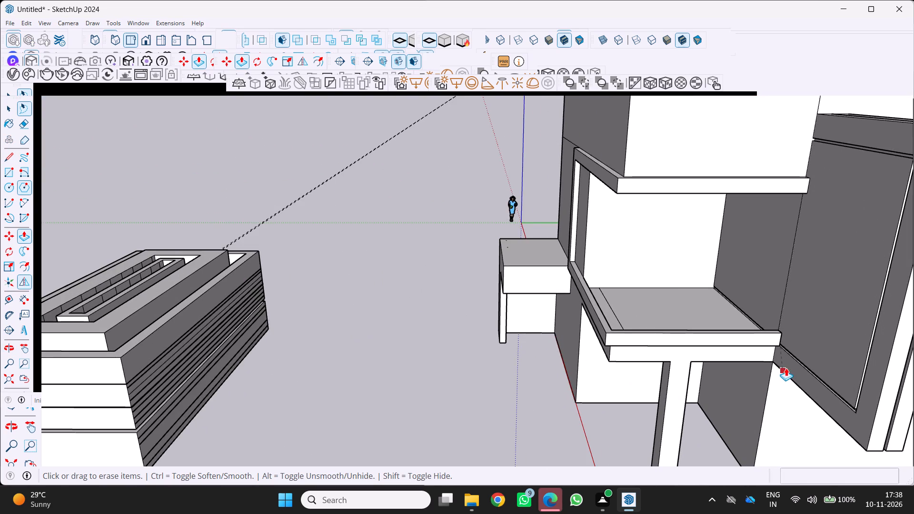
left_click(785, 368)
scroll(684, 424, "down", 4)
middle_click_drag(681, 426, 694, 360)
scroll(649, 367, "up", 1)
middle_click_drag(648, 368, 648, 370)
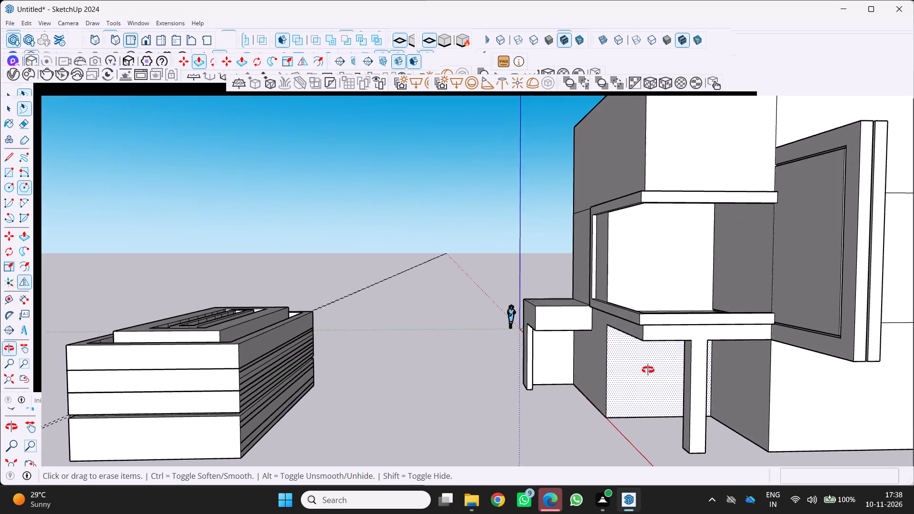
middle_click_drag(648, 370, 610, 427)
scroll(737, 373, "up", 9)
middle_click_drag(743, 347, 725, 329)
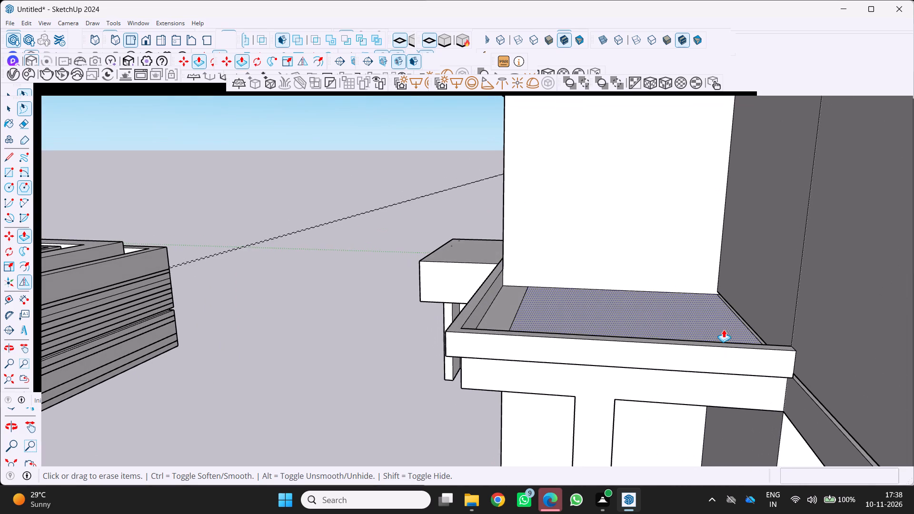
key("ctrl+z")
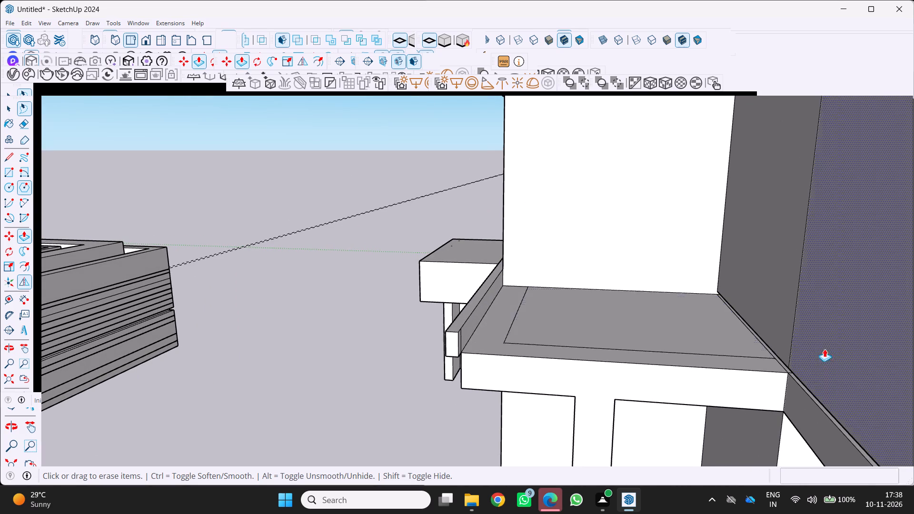
Push/pull the narrow strip at the base of the terrace's side wall until it is flush with the wall above.
scroll(832, 354, "up", 1)
scroll(744, 368, "up", 5)
middle_click_drag(770, 329, 816, 275)
scroll(770, 296, "up", 6)
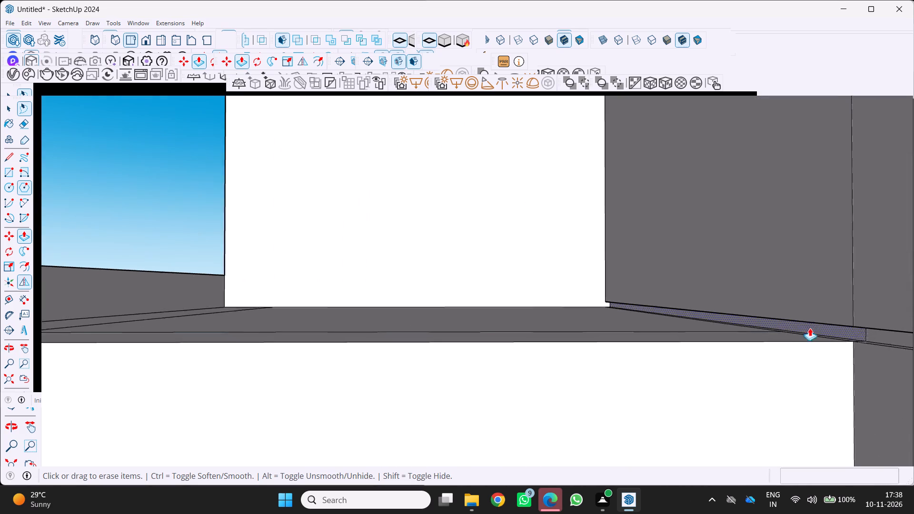
scroll(810, 328, "up", 5)
left_click(810, 326)
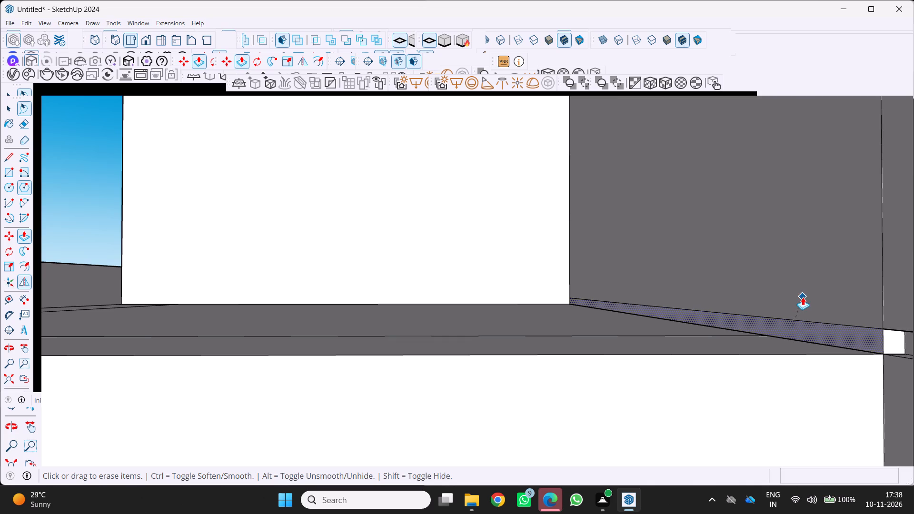
left_click(803, 297)
Erase the two inset lines on the terrace floor and the leftover line along the base of the side wall.
scroll(772, 326, "down", 5)
middle_click_drag(763, 346, 719, 408)
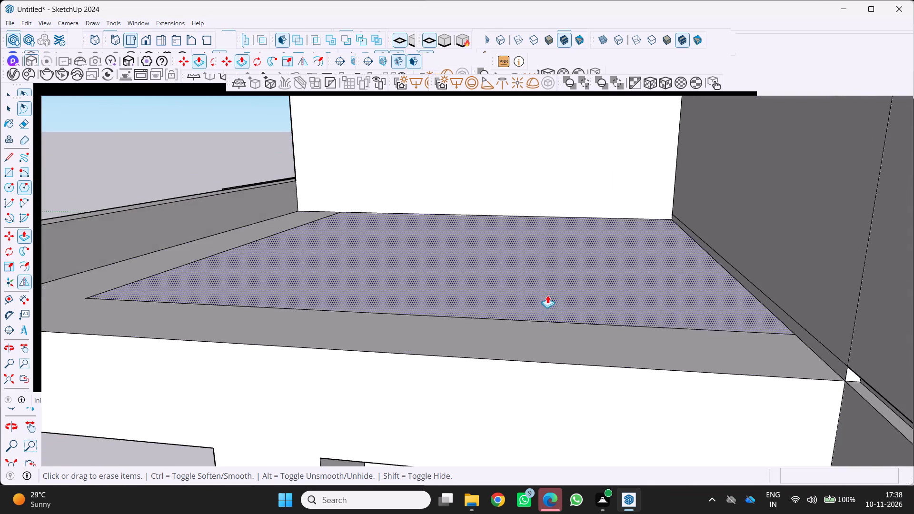
scroll(549, 295, "down", 4)
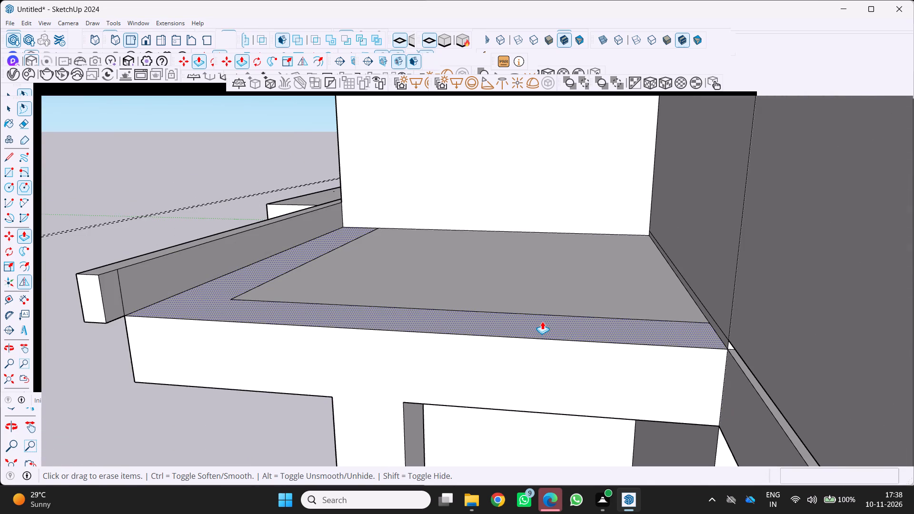
key("e")
left_click(444, 312)
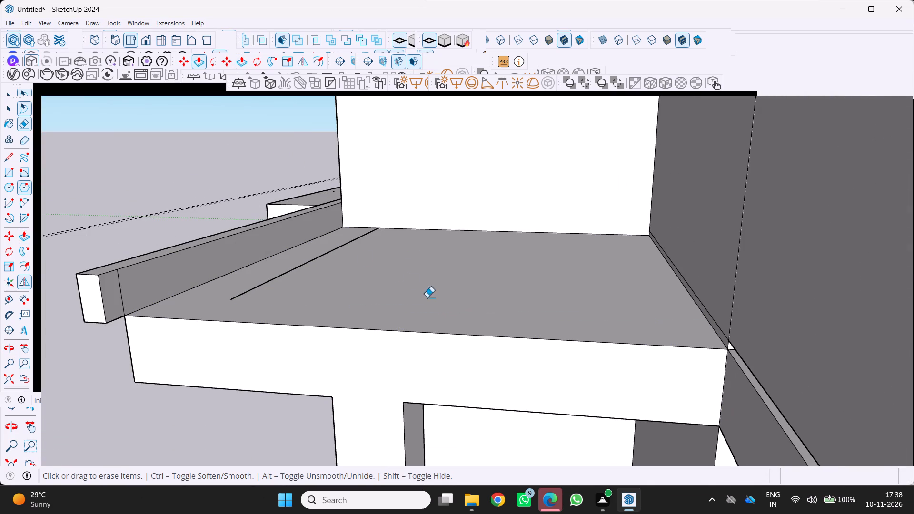
left_click(276, 276)
scroll(305, 292, "down", 5)
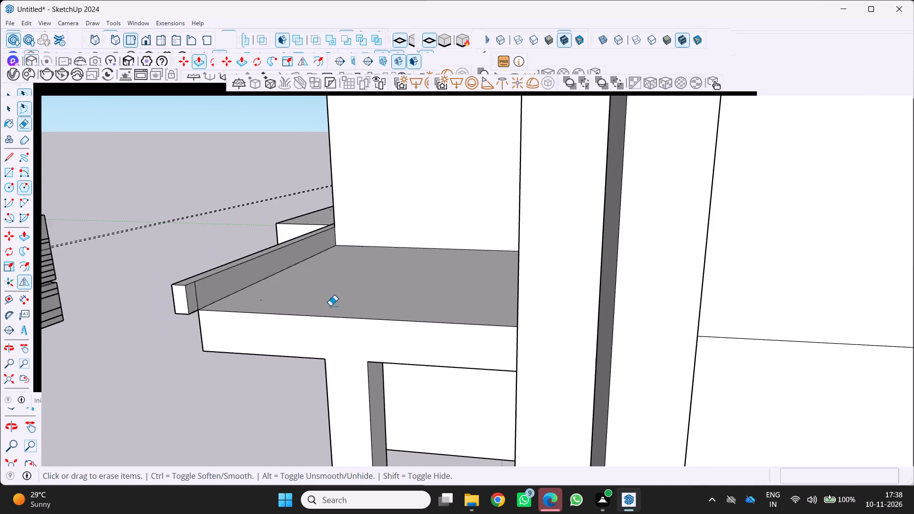
middle_click_drag(347, 317, 584, 338)
scroll(651, 261, "up", 7)
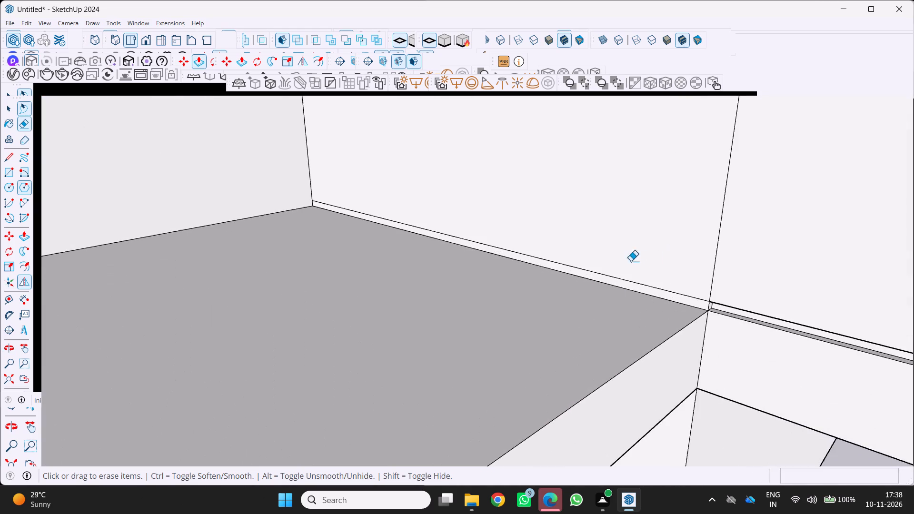
scroll(631, 261, "up", 5)
left_click(618, 295)
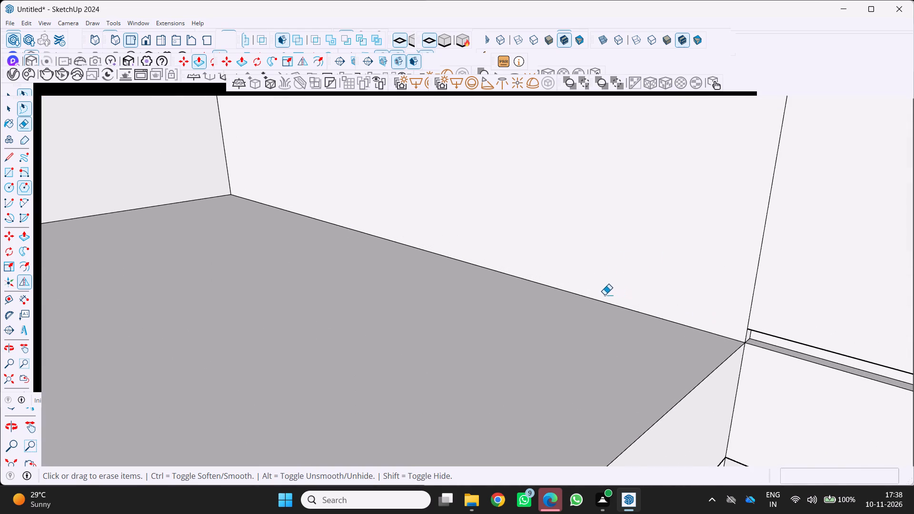
Examine the cleaned terrace floor and the end of the bottom bar at the slab's corner from several sides.
scroll(577, 306, "down", 20)
scroll(577, 306, "down", 2)
middle_click_drag(541, 336, 487, 336)
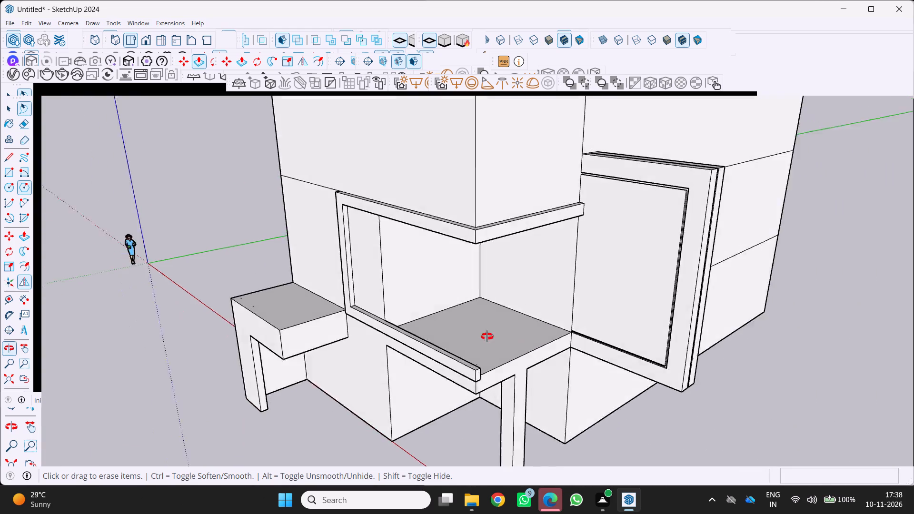
middle_click_drag(487, 336, 414, 342)
scroll(487, 370, "up", 2)
middle_click_drag(487, 367, 424, 378)
scroll(397, 376, "up", 3)
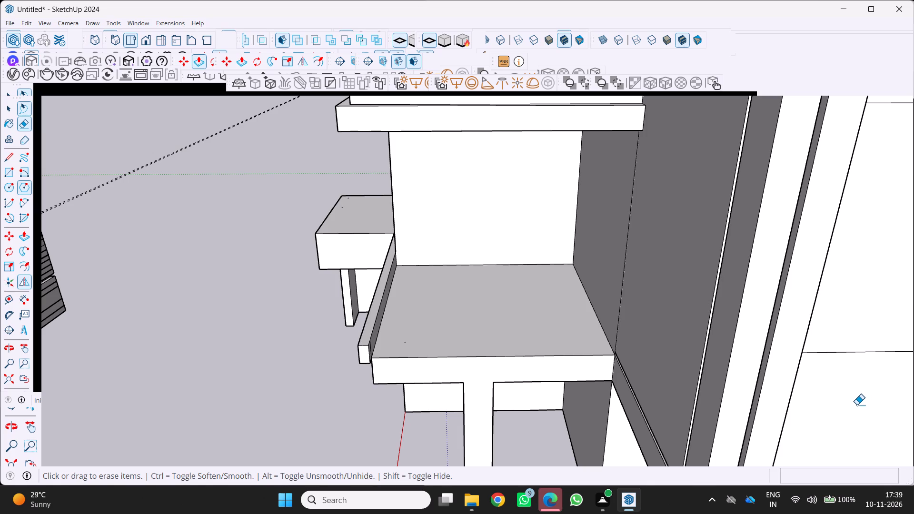
scroll(761, 394, "down", 1)
scroll(387, 357, "down", 3)
middle_click_drag(398, 349, 463, 301)
scroll(462, 302, "up", 5)
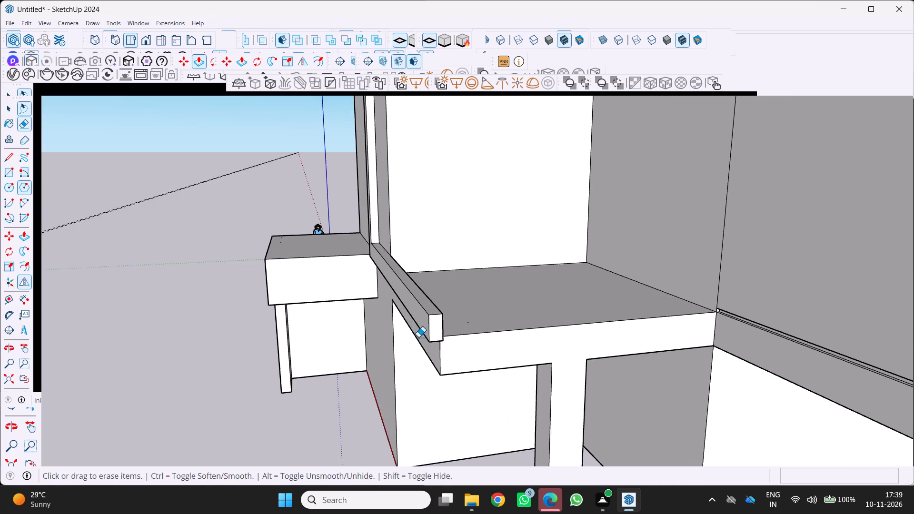
middle_click_drag(416, 341, 274, 391)
scroll(295, 356, "up", 4)
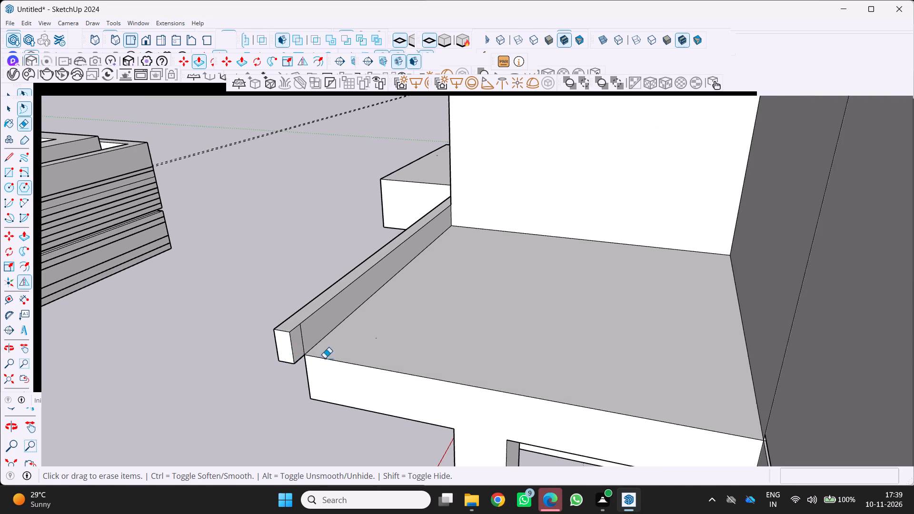
scroll(393, 364, "down", 4)
middle_click_drag(395, 366, 426, 375)
scroll(427, 367, "down", 5)
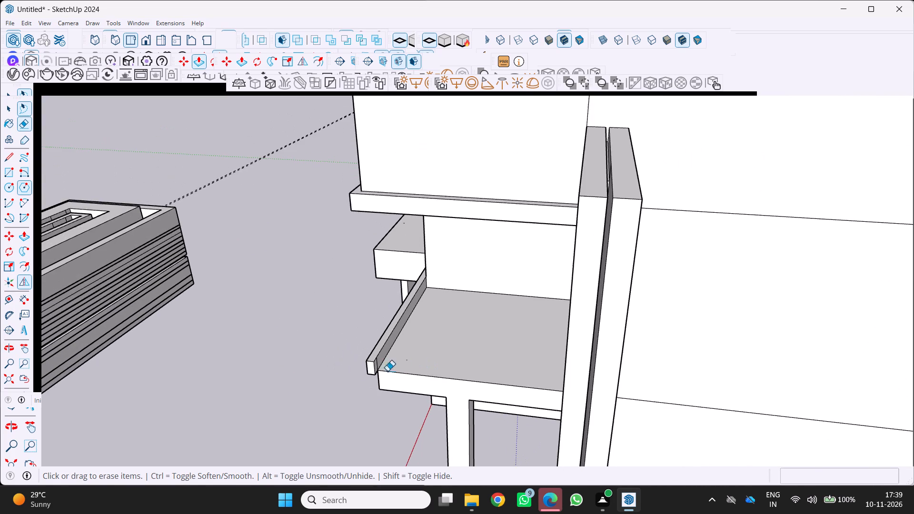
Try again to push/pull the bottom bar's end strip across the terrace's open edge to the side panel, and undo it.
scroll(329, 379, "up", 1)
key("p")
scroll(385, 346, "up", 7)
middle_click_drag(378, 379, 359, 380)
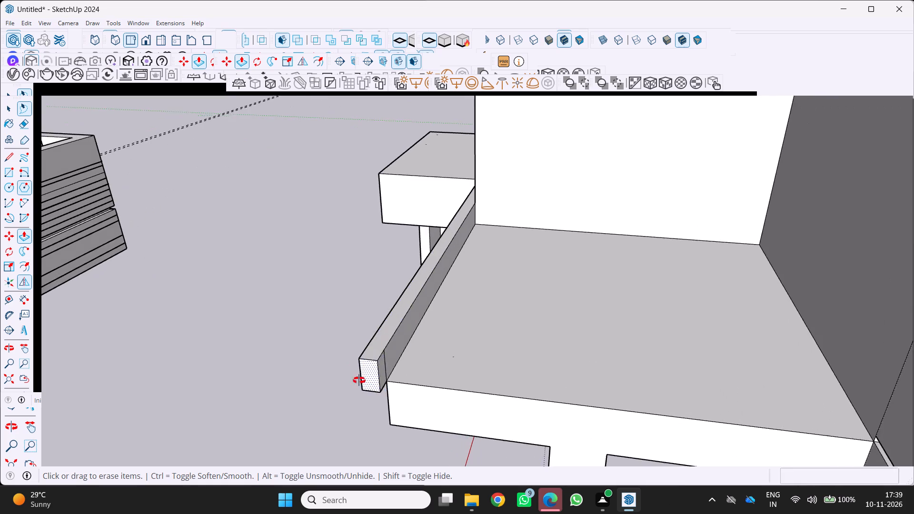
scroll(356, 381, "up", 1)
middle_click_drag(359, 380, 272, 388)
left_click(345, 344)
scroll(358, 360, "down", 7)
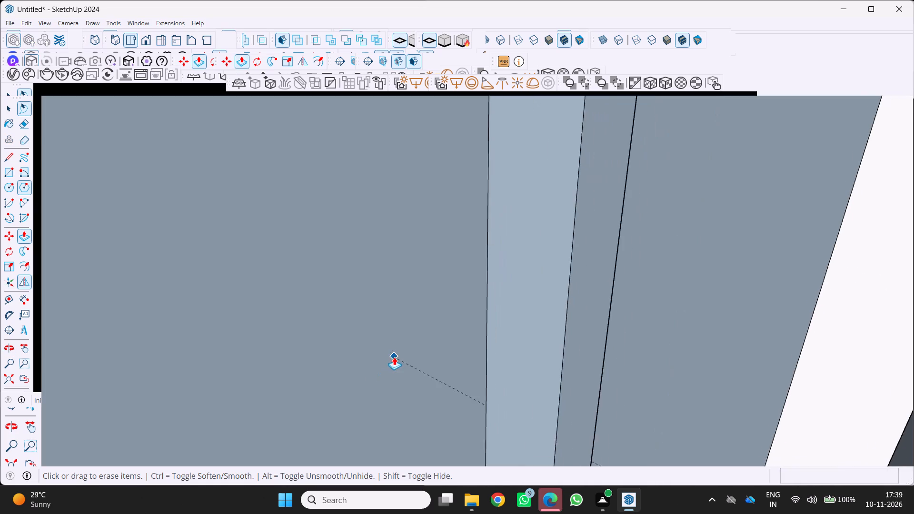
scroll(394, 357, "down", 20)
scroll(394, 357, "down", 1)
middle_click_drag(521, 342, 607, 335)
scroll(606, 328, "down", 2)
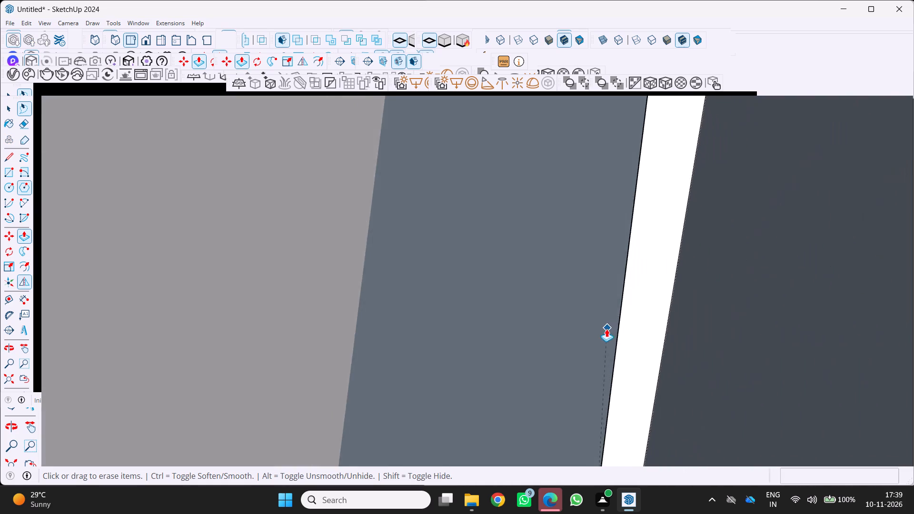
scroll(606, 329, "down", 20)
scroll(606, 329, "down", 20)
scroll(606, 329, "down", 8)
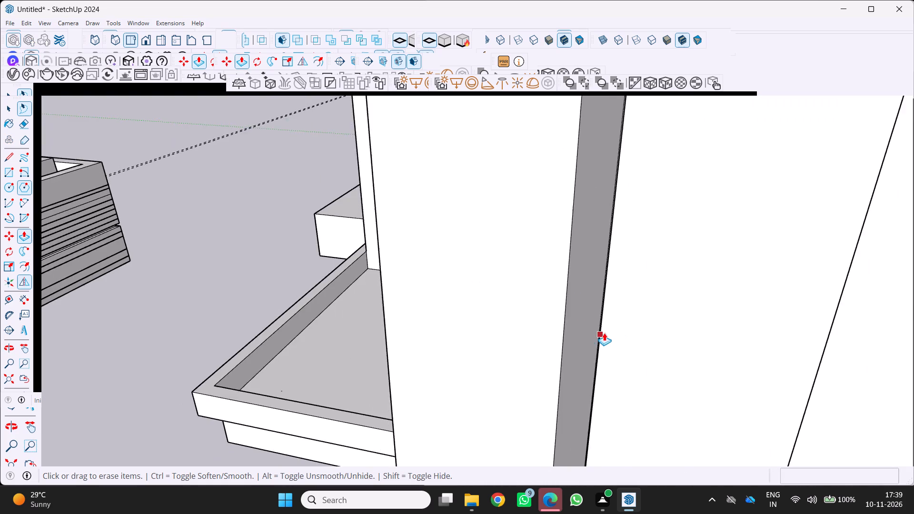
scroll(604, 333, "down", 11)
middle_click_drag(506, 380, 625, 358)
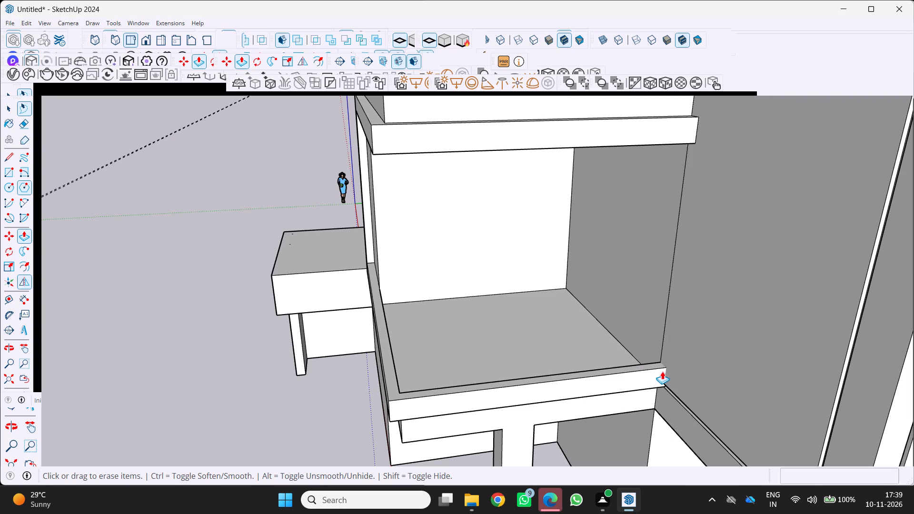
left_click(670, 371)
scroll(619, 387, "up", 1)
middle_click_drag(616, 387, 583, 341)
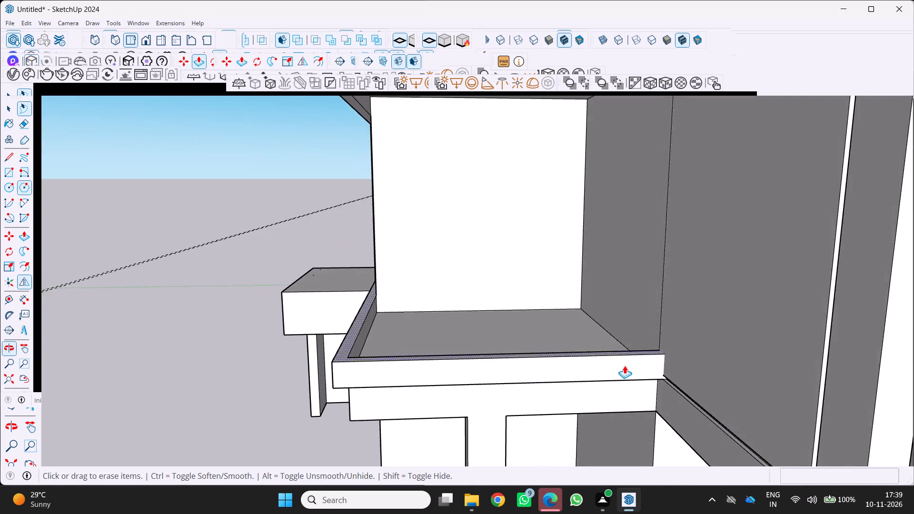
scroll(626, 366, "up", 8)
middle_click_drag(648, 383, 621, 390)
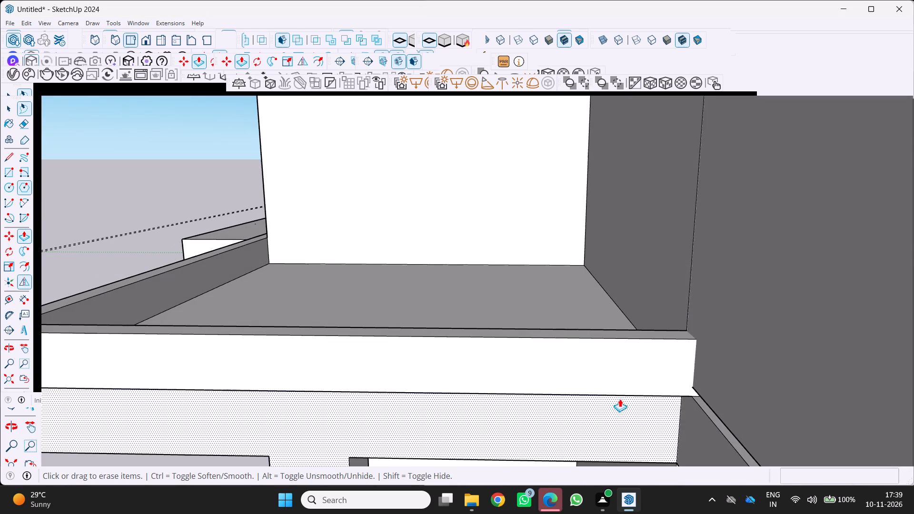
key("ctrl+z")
Push/pull the bottom bar's small end strip along the terrace's open edge until it meets the grooved side panel.
scroll(239, 262, "down", 6)
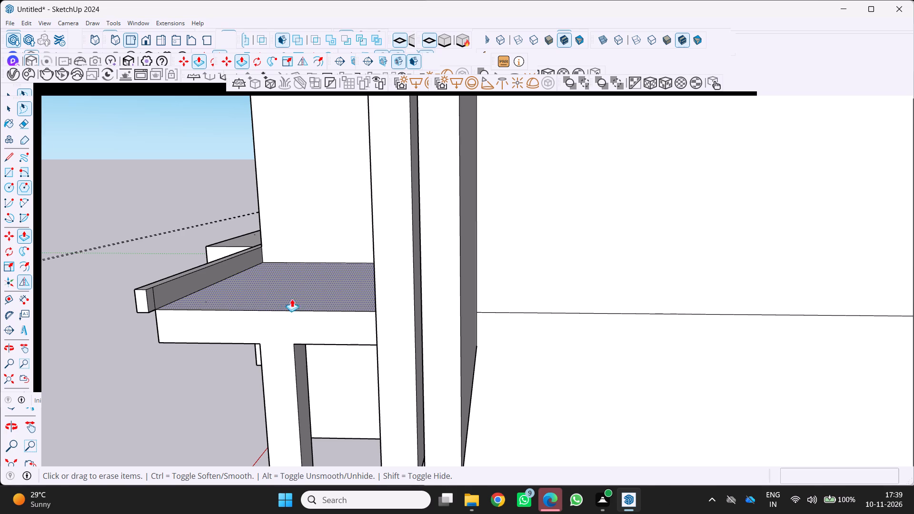
scroll(296, 306, "down", 3)
middle_click_drag(293, 313, 338, 331)
scroll(231, 344, "up", 3)
scroll(192, 336, "up", 1)
middle_click_drag(192, 336, 149, 338)
scroll(176, 302, "up", 4)
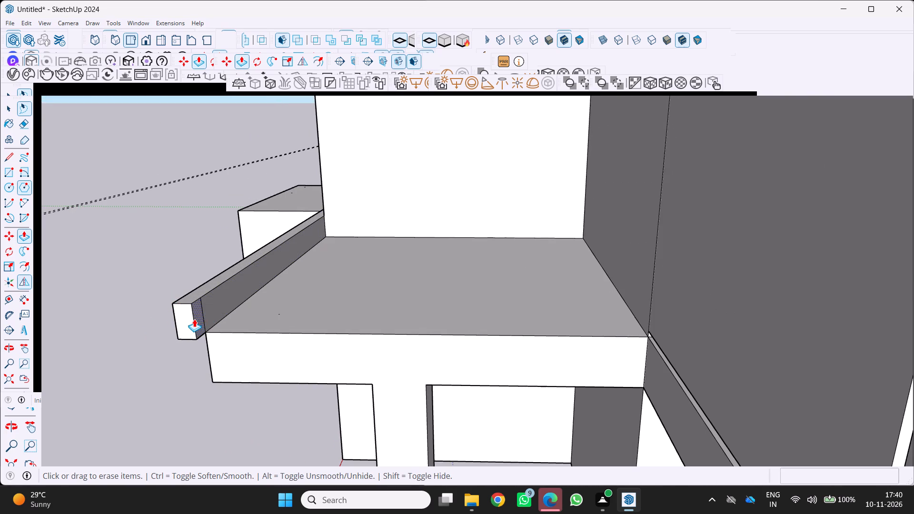
left_click(197, 316)
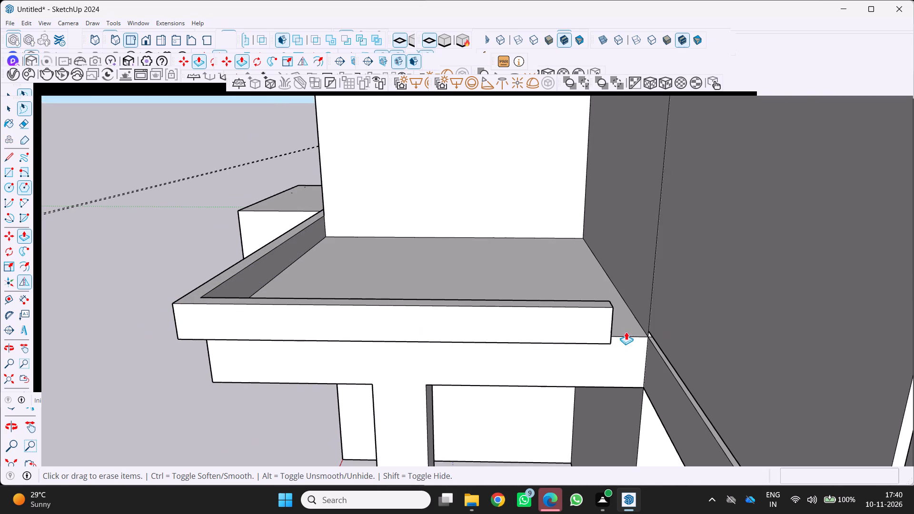
left_click(668, 333)
Examine the bottom bar wrapped around the terrace corner and its junction with the grooved side panel.
scroll(618, 346, "down", 1)
middle_click_drag(618, 346, 794, 353)
scroll(722, 349, "down", 4)
middle_click_drag(706, 355, 559, 308)
middle_click_drag(456, 336, 733, 418)
scroll(554, 375, "up", 3)
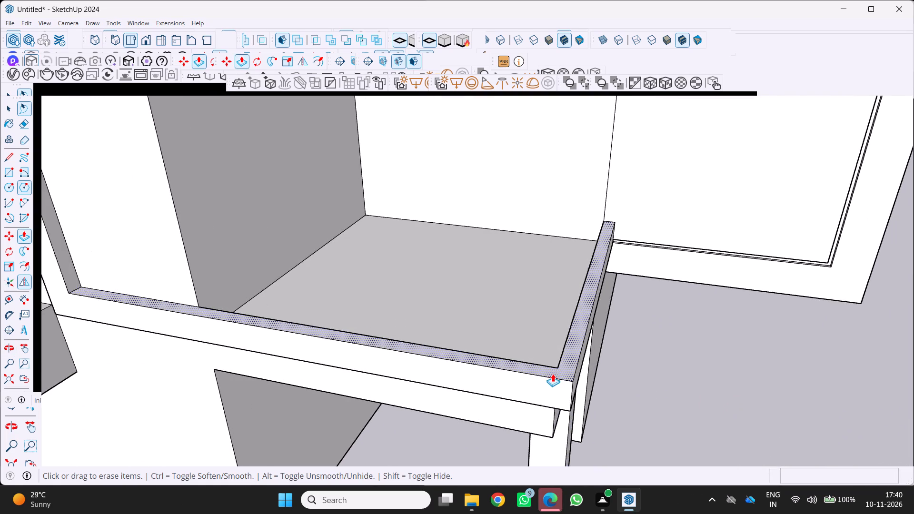
Place a guide line parallel to the front edge of the wraparound bottom bar, 4' in toward the terrace.
middle_click_drag(551, 374, 642, 387)
scroll(815, 360, "up", 2)
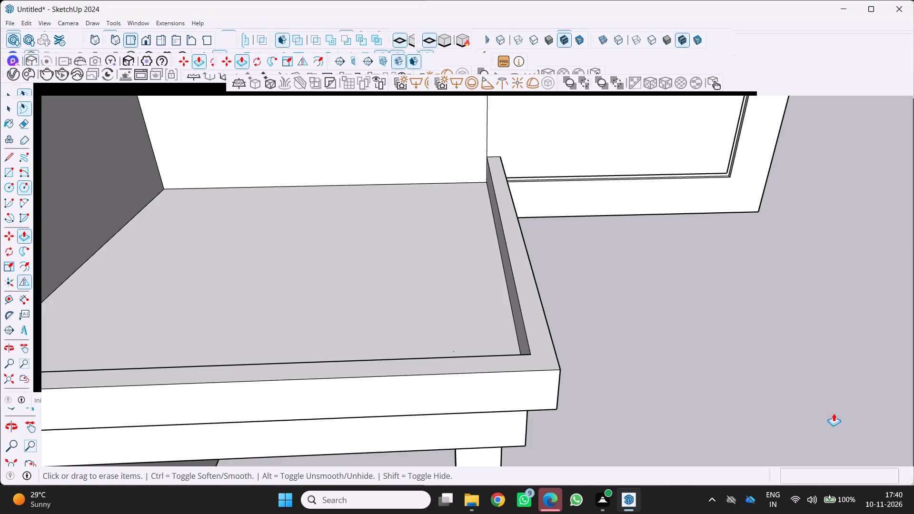
scroll(836, 416, "down", 1)
middle_click_drag(836, 416, 766, 403)
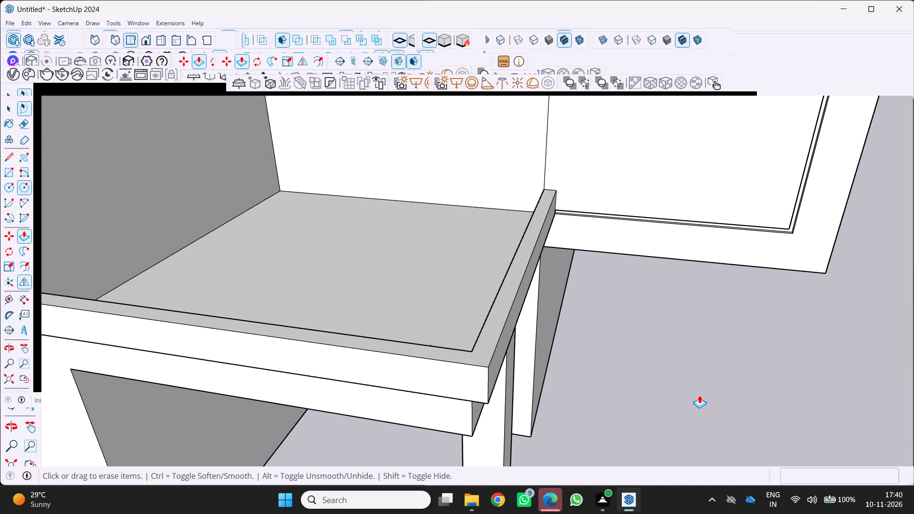
key("F6")
middle_click_drag(534, 397, 670, 378)
middle_click_drag(618, 353, 546, 411)
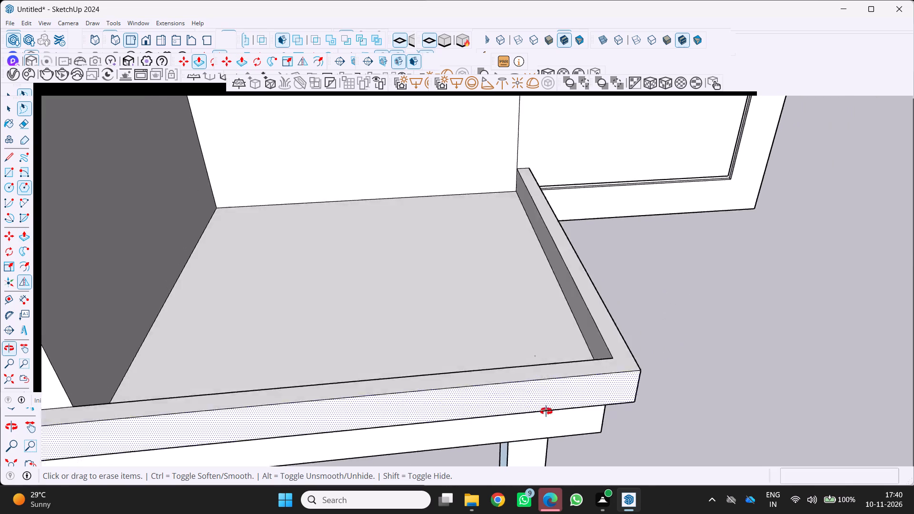
middle_click_drag(546, 411, 536, 420)
key("t")
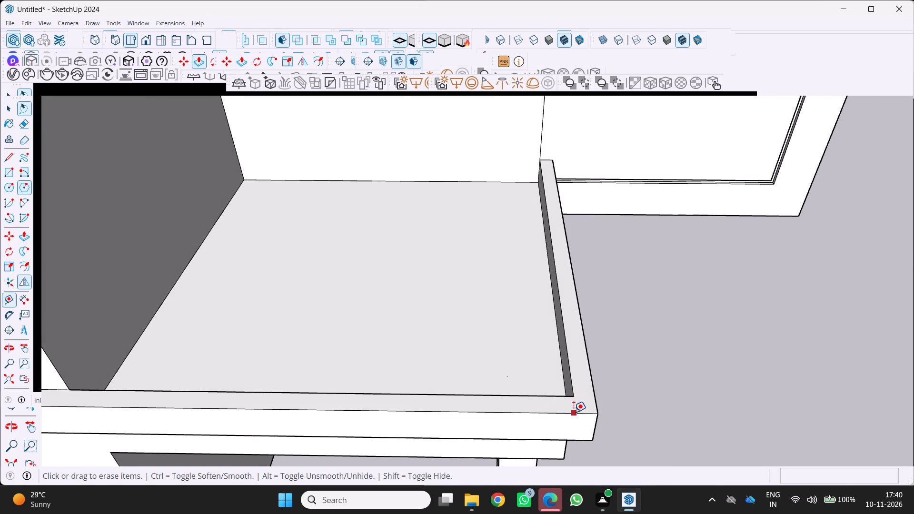
left_click(574, 412)
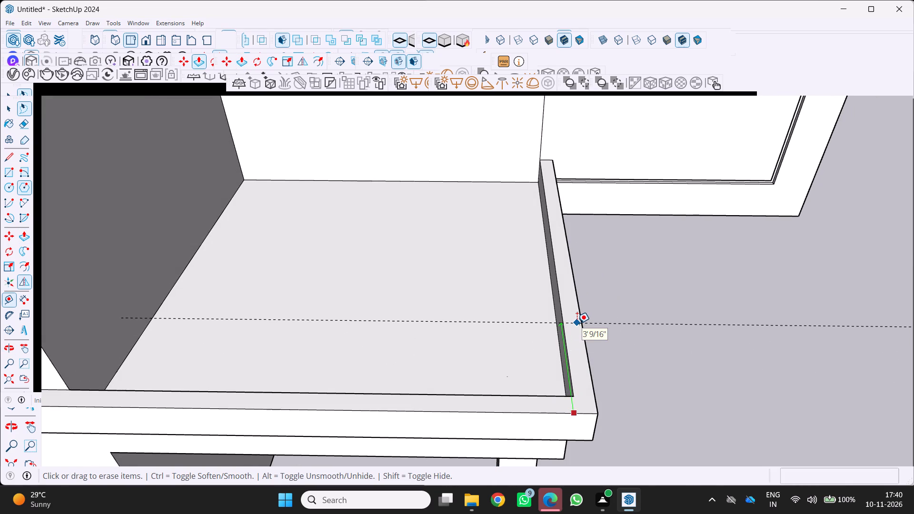
type("4'")
key("Return")
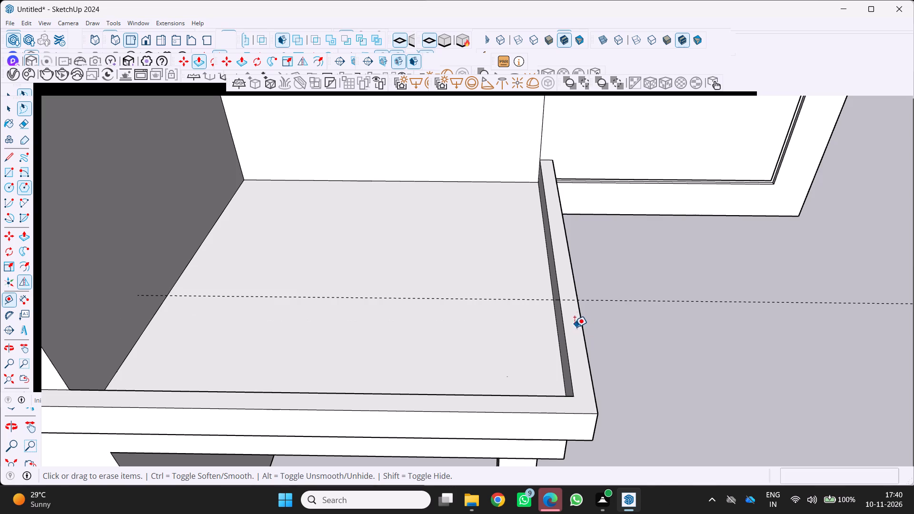
Draw a line across the top of the side bar along the 4' guide.
scroll(570, 330, "down", 1)
middle_click_drag(569, 330, 573, 299)
scroll(612, 305, "up", 3)
scroll(557, 316, "down", 5)
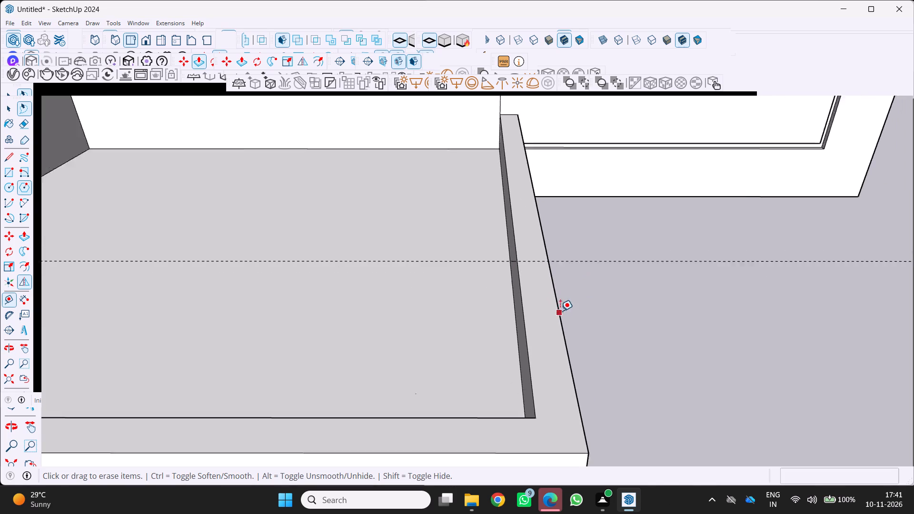
scroll(554, 335, "down", 3)
key("l")
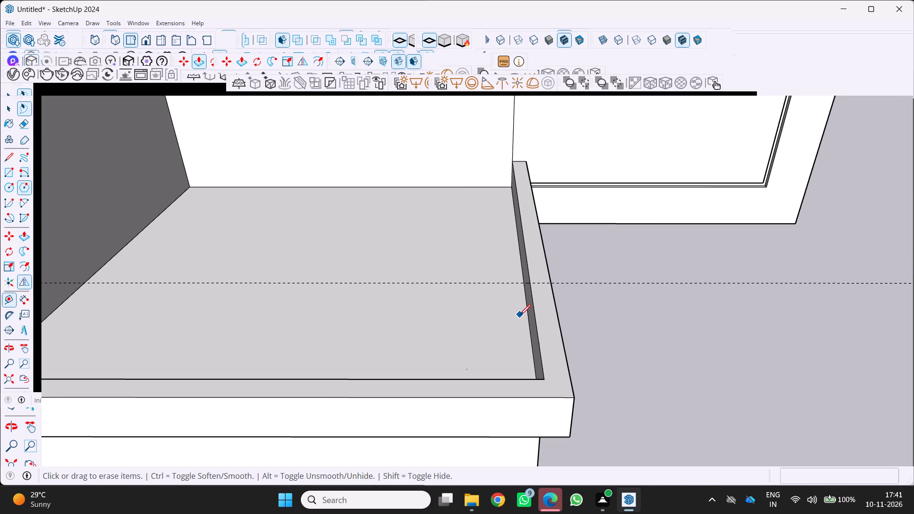
scroll(541, 287, "up", 4)
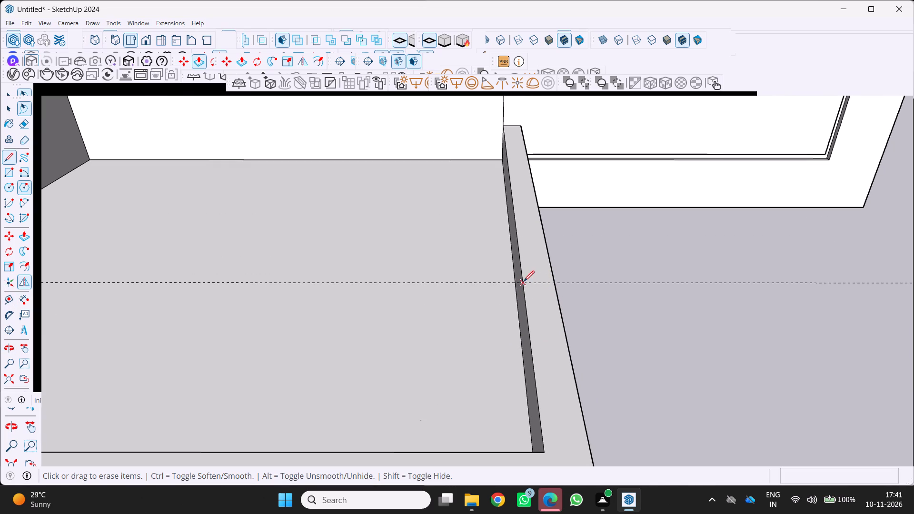
left_click_drag(524, 281, 528, 282)
left_click(554, 284)
scroll(603, 273, "down", 5)
key("space")
Place a guide line 1' inward from the side bar's outer edge, parallel to it.
middle_click_drag(596, 304, 571, 320)
scroll(601, 328, "up", 3)
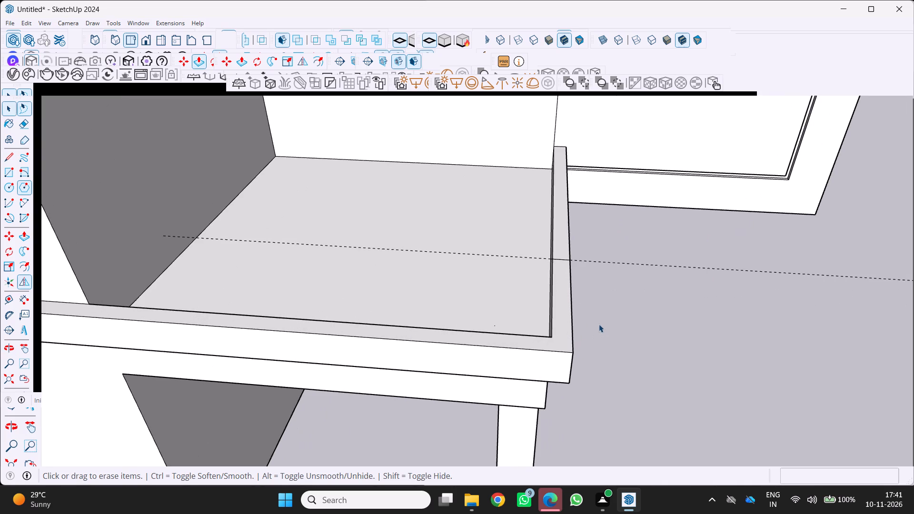
key("t")
left_click(571, 305)
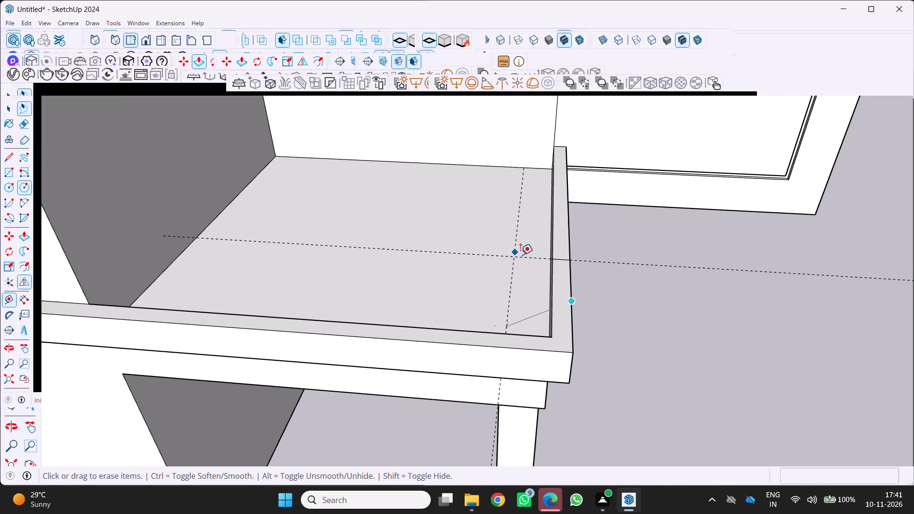
type("1'")
key("Return")
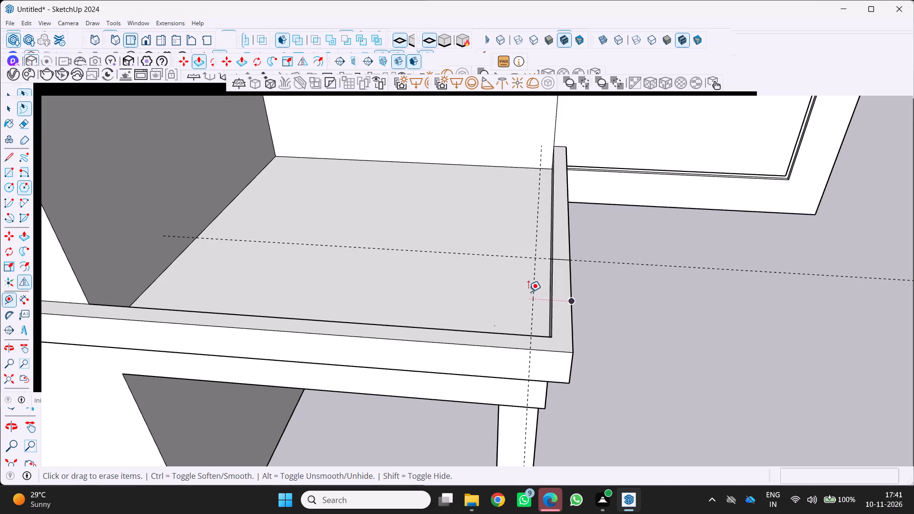
Draw a 1' by 4' rectangle from the guides' intersection to the outer corner of the terrace's bottom bar.
key("r")
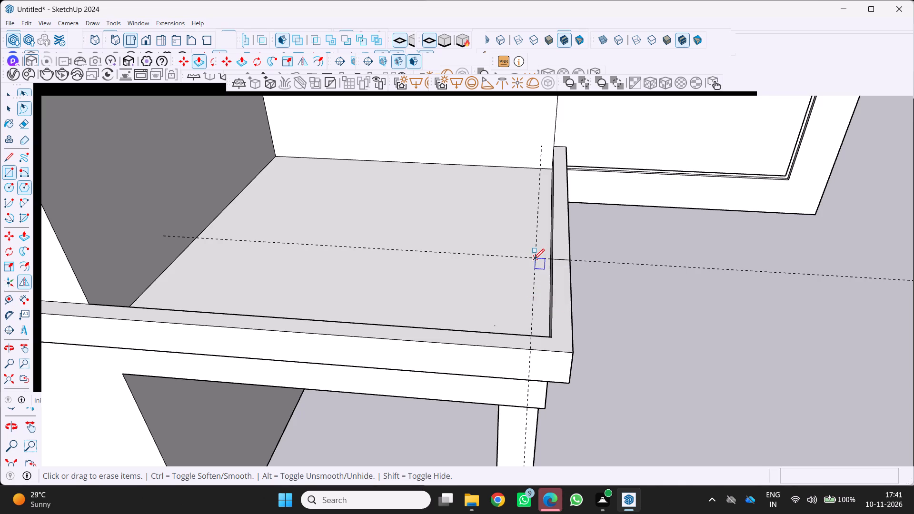
left_click(534, 259)
left_click(572, 354)
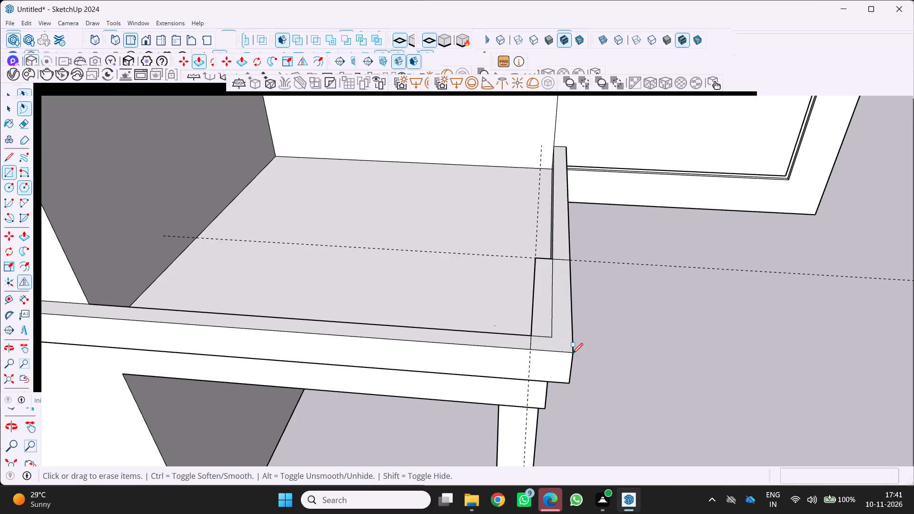
scroll(594, 344, "down", 3)
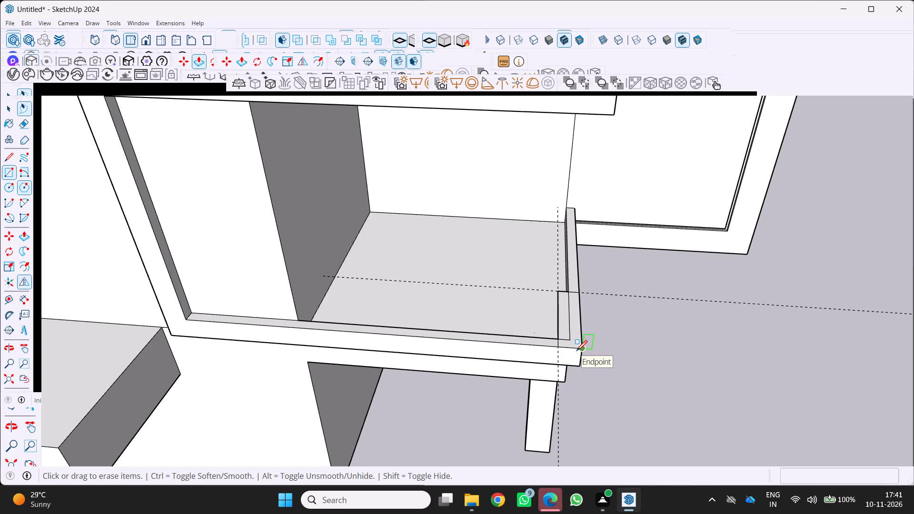
Erase the bar's old inner edges inside the corner rectangle so it becomes a single face.
key("p")
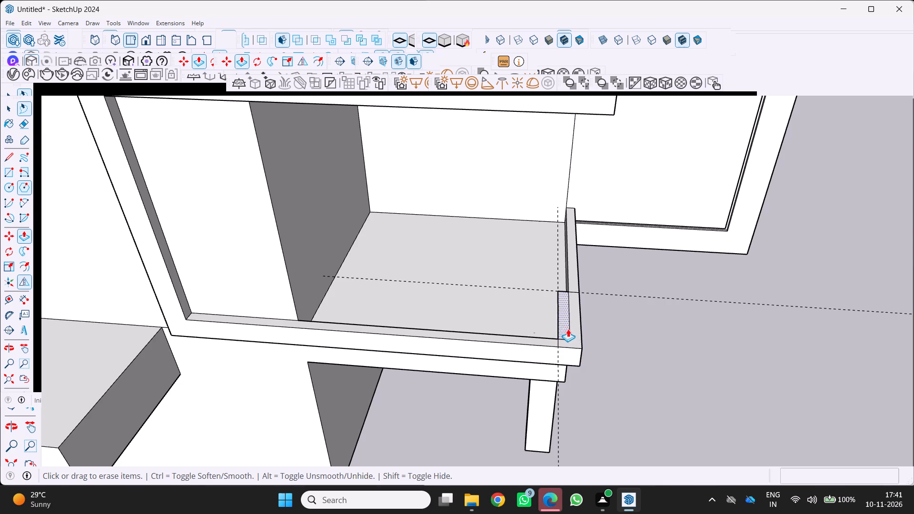
key("e")
scroll(568, 332, "up", 3)
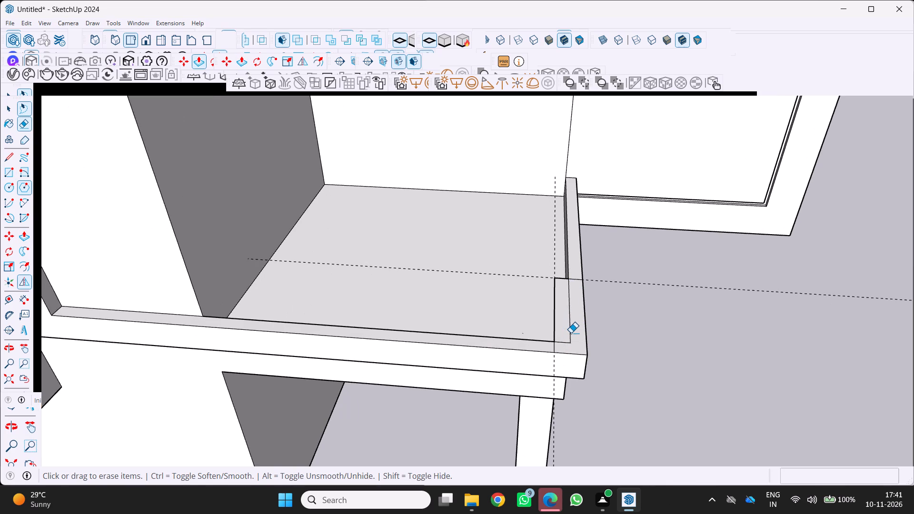
left_click(571, 333)
left_click(560, 342)
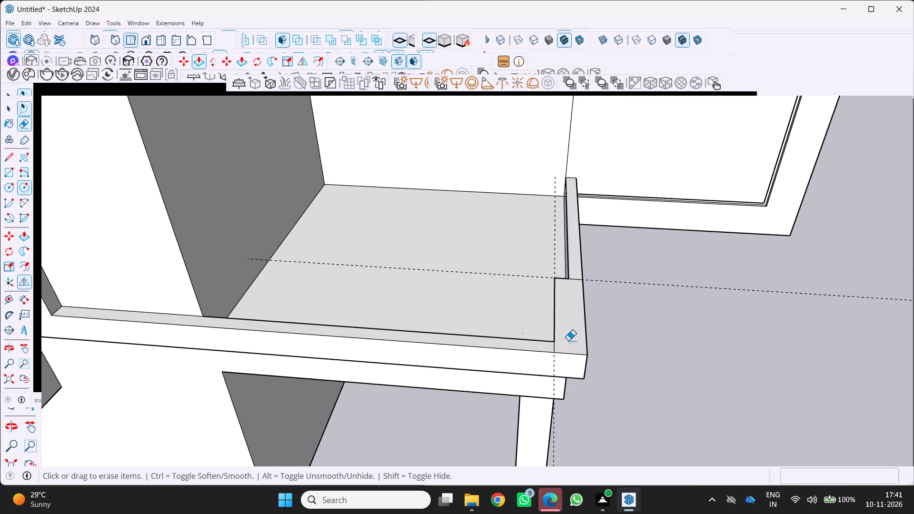
Push/pull the corner rectangle upward until it meets the frame's top bar, forming a corner pillar.
key("p")
left_click(572, 331)
scroll(587, 265, "down", 2)
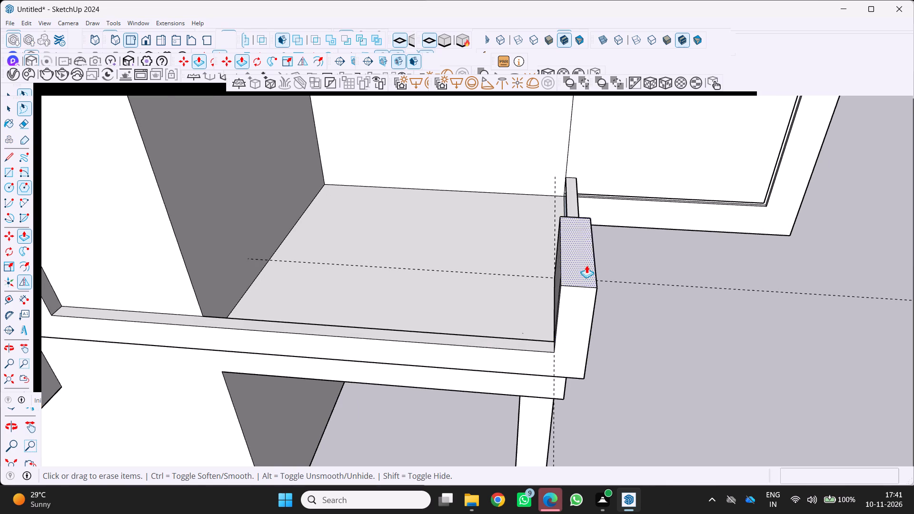
scroll(586, 265, "down", 3)
scroll(567, 186, "down", 5)
left_click(577, 143)
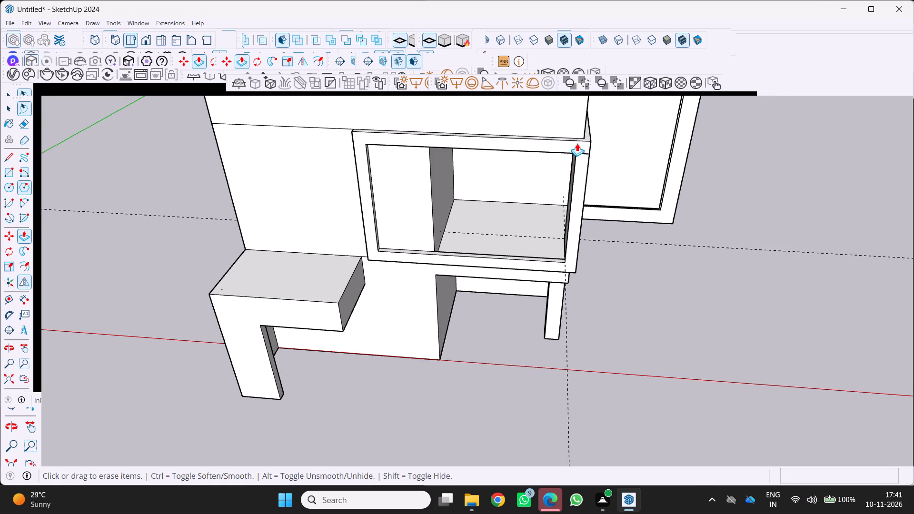
Examine the new corner pillar, the front frame and the terrace from the side and front of the building.
scroll(507, 260, "down", 1)
middle_click_drag(503, 265, 204, 288)
scroll(300, 301, "down", 1)
middle_click_drag(299, 303, 309, 261)
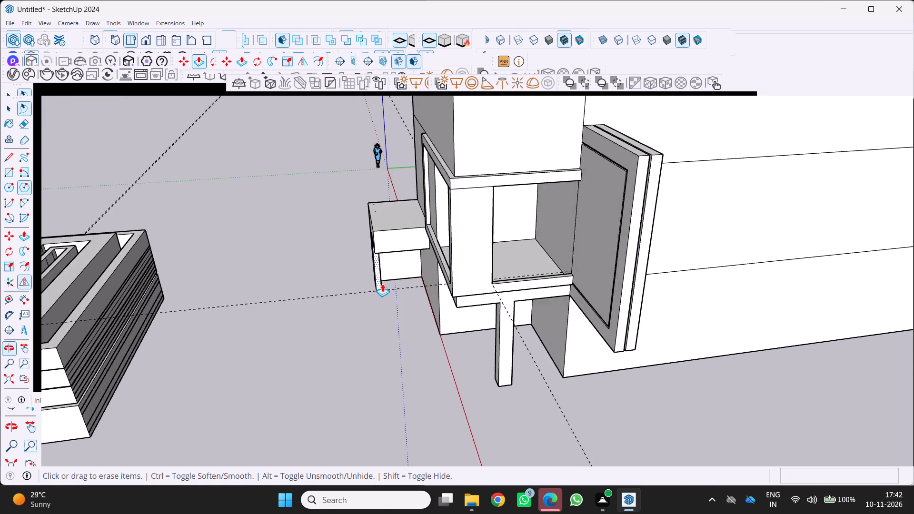
scroll(378, 279, "up", 2)
middle_click_drag(376, 292, 756, 348)
scroll(611, 354, "up", 1)
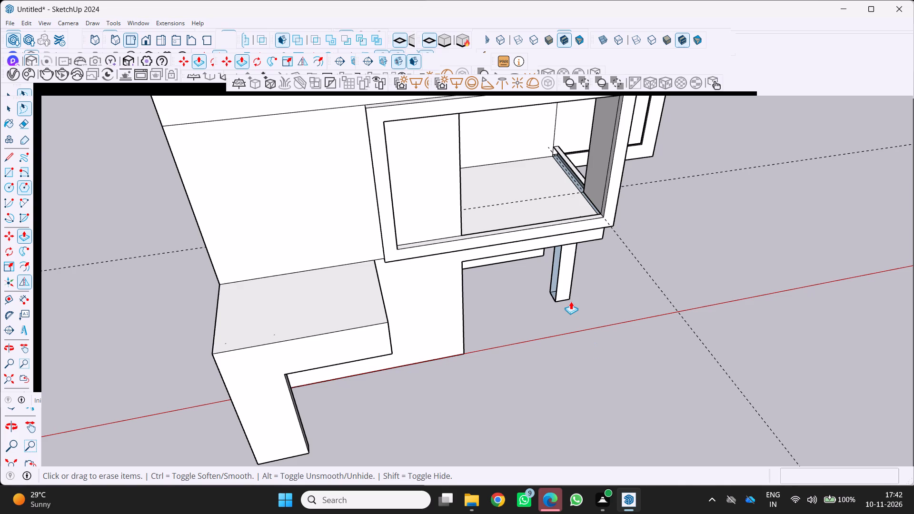
scroll(580, 319, "down", 1)
middle_click_drag(275, 304, 337, 298)
middle_click_drag(432, 327, 432, 325)
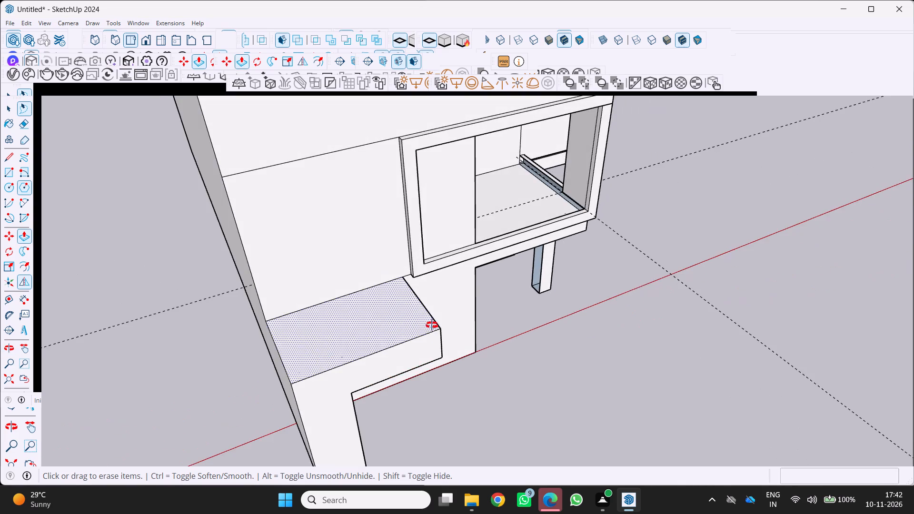
middle_click_drag(432, 325, 442, 190)
scroll(443, 189, "up", 6)
middle_click_drag(517, 302, 572, 334)
scroll(548, 282, "up", 1)
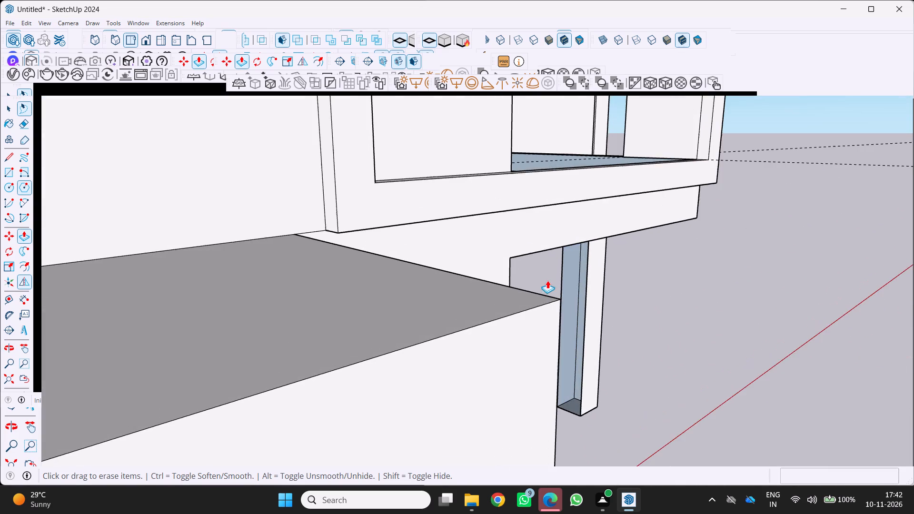
middle_click_drag(531, 283, 503, 291)
scroll(505, 291, "down", 3)
middle_click_drag(533, 302, 489, 366)
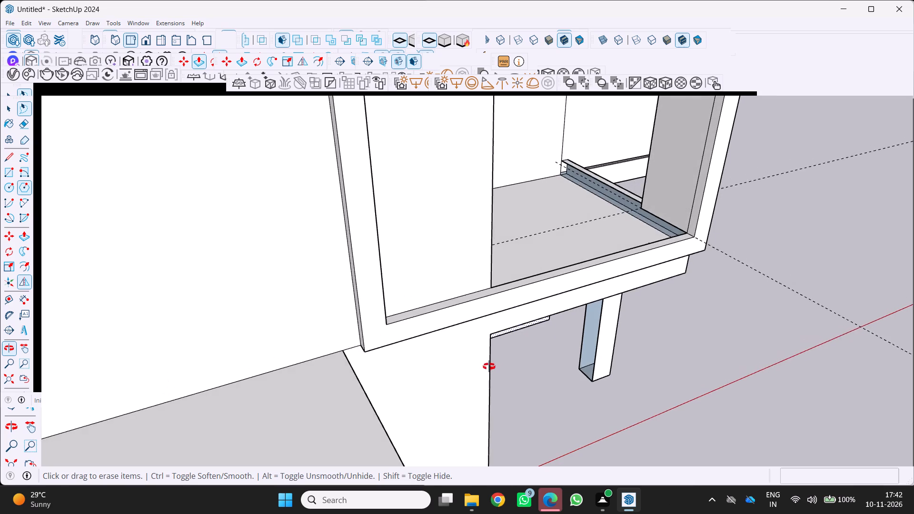
middle_click_drag(489, 366, 488, 367)
Draw a rectangle over the open inner side of the side beam under the terrace slab, from its wall end to its front corner.
scroll(548, 365, "down", 1)
middle_click_drag(544, 366, 570, 245)
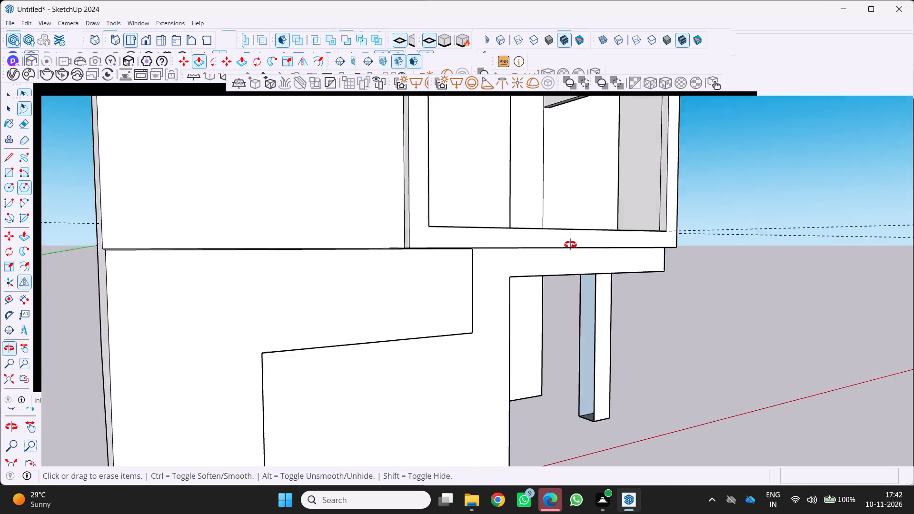
middle_click_drag(570, 245, 574, 242)
scroll(580, 292, "up", 1)
middle_click_drag(577, 290, 569, 257)
scroll(562, 255, "up", 1)
middle_click_drag(549, 247, 533, 217)
scroll(533, 217, "up", 1)
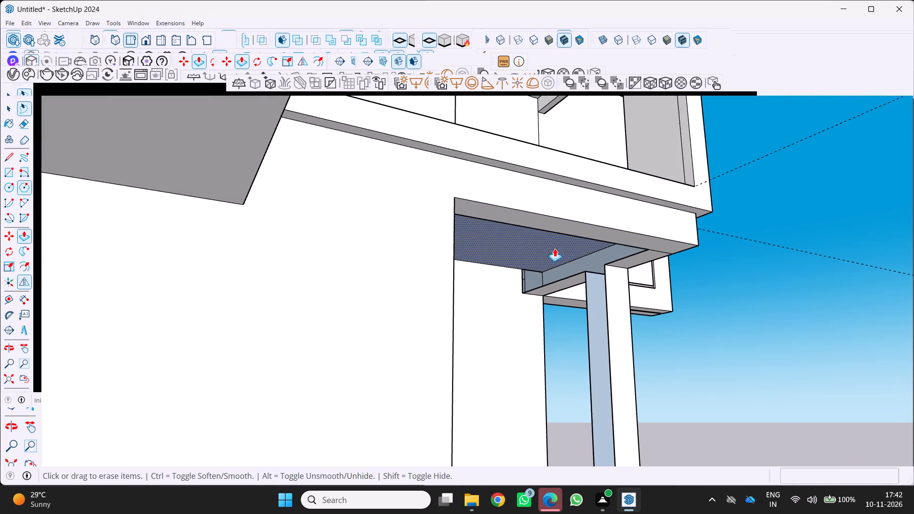
key("r")
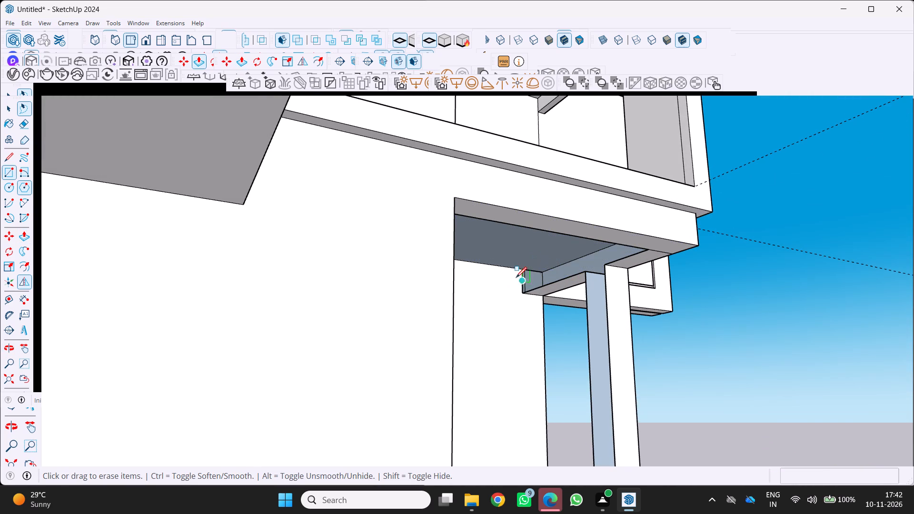
scroll(520, 279, "up", 3)
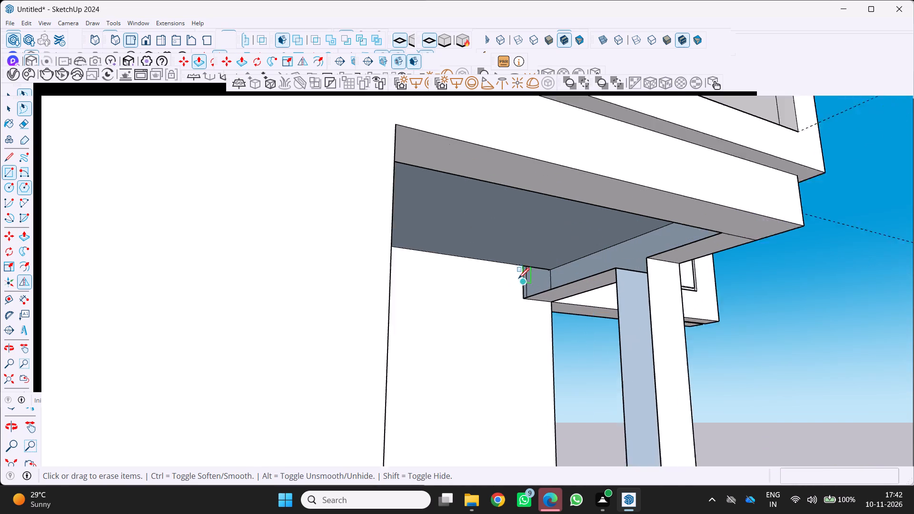
scroll(518, 278, "up", 11)
left_click(524, 253)
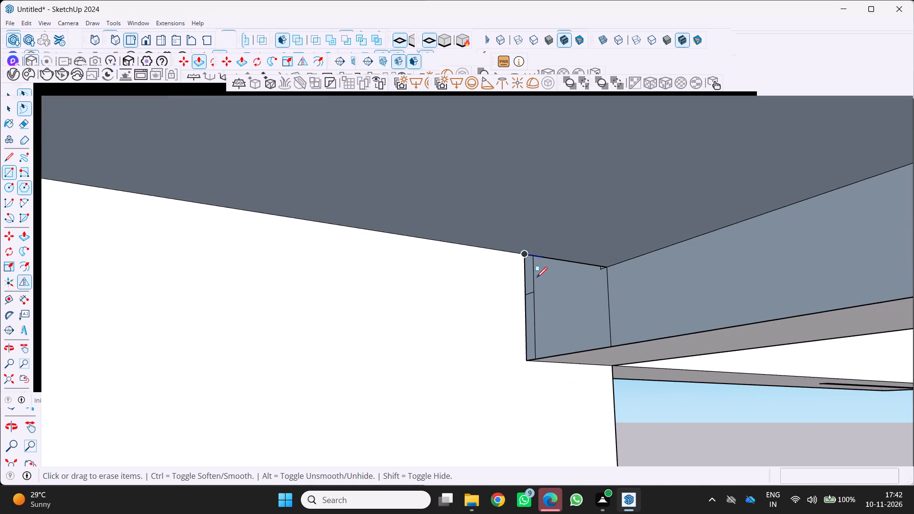
scroll(536, 276, "down", 5)
scroll(617, 302, "down", 5)
middle_click_drag(876, 249, 876, 249)
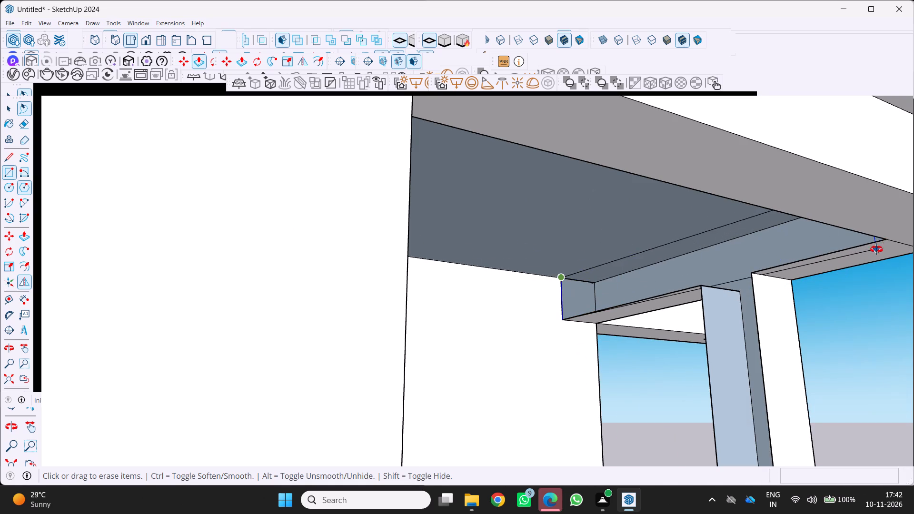
middle_click_drag(876, 249, 913, 242)
scroll(913, 245, "up", 1)
scroll(874, 251, "up", 7)
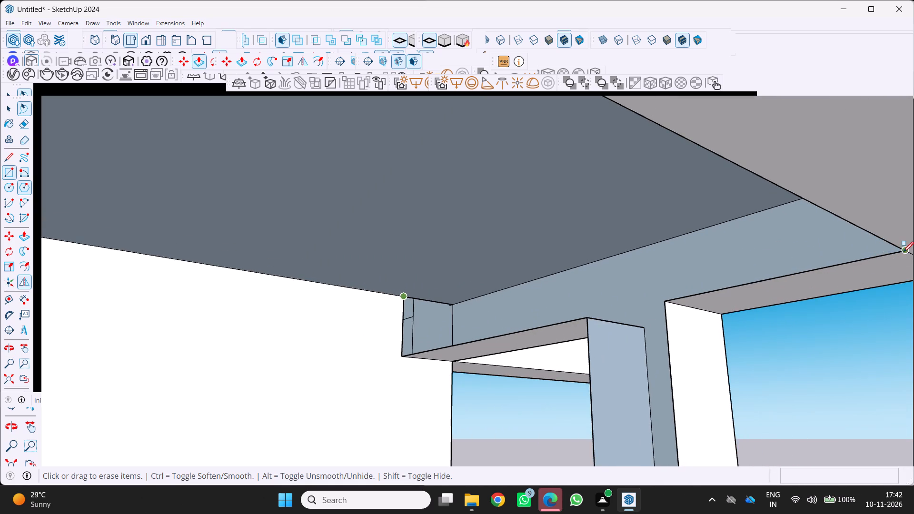
left_click(903, 252)
scroll(799, 293, "down", 18)
middle_click_drag(510, 349, 432, 398)
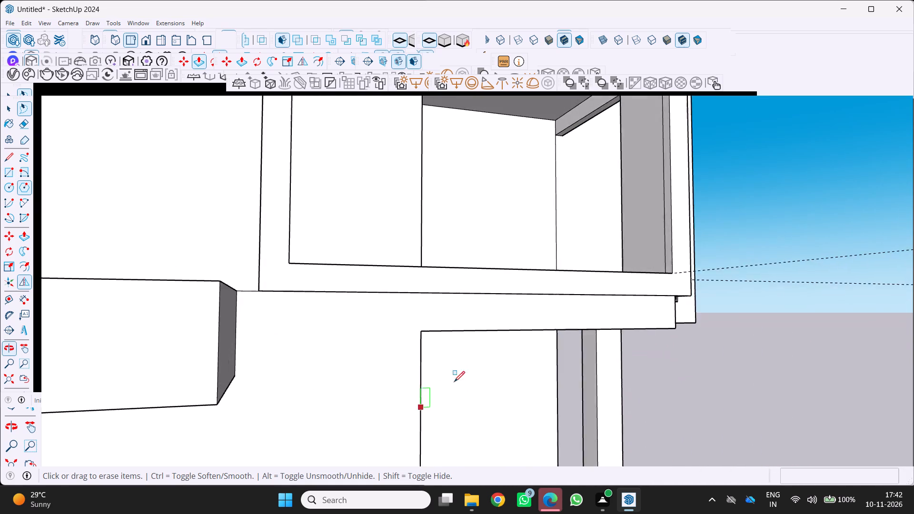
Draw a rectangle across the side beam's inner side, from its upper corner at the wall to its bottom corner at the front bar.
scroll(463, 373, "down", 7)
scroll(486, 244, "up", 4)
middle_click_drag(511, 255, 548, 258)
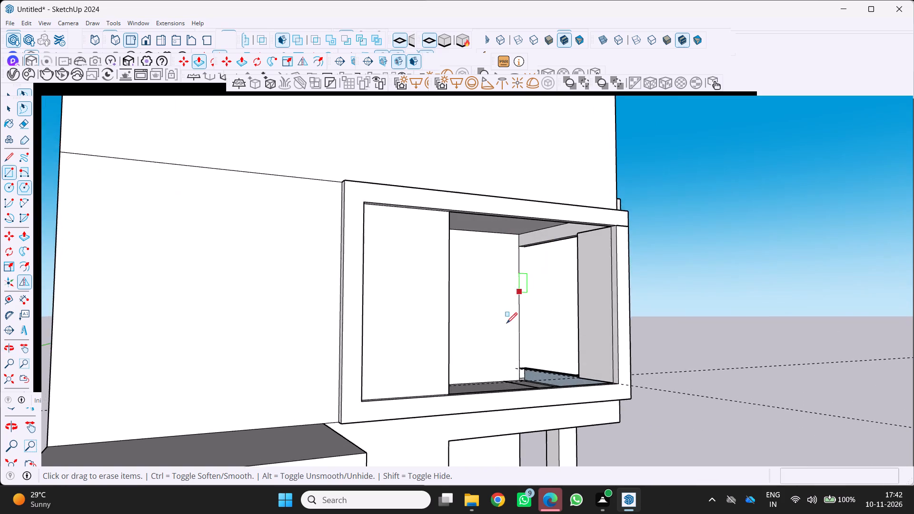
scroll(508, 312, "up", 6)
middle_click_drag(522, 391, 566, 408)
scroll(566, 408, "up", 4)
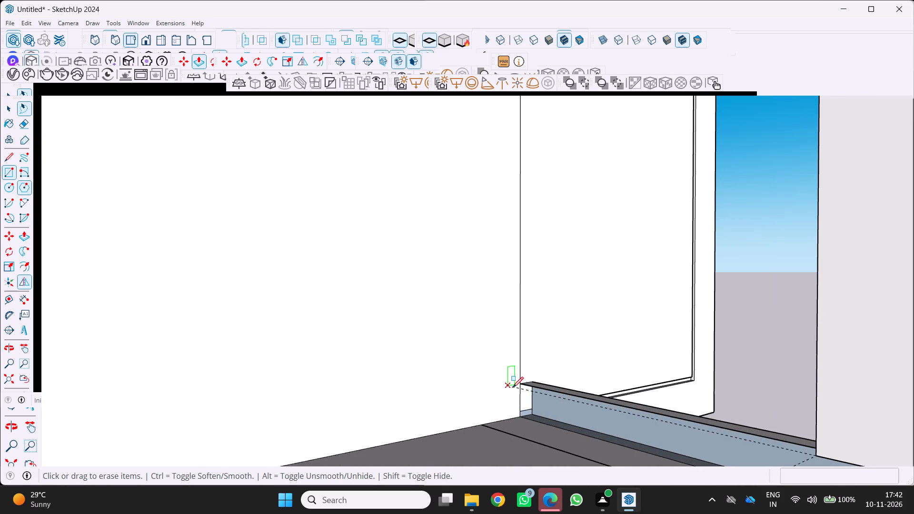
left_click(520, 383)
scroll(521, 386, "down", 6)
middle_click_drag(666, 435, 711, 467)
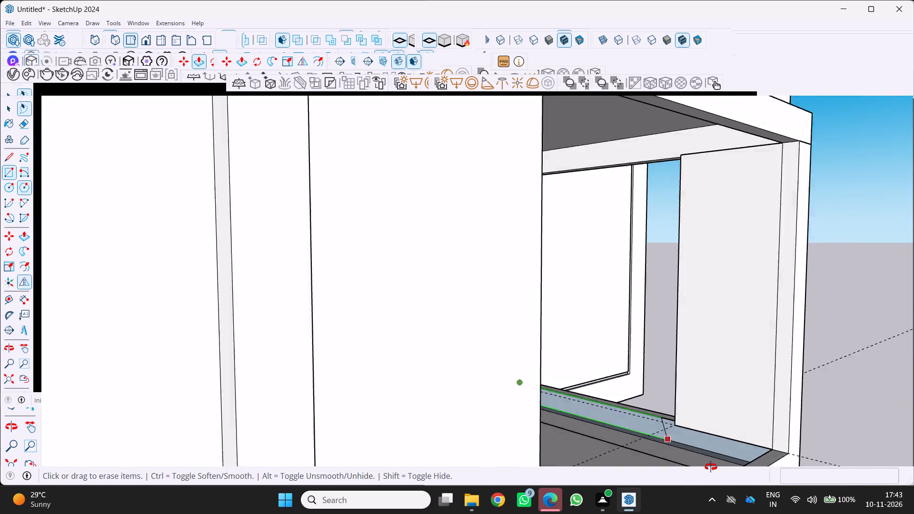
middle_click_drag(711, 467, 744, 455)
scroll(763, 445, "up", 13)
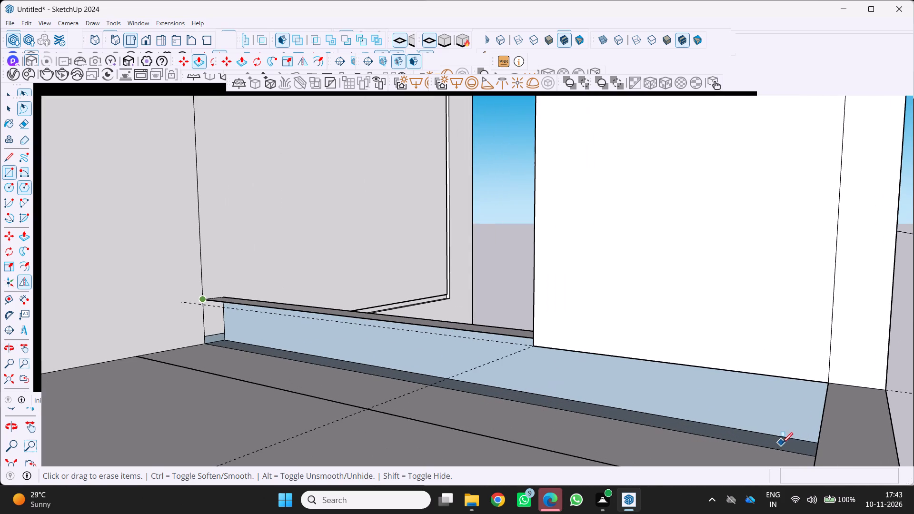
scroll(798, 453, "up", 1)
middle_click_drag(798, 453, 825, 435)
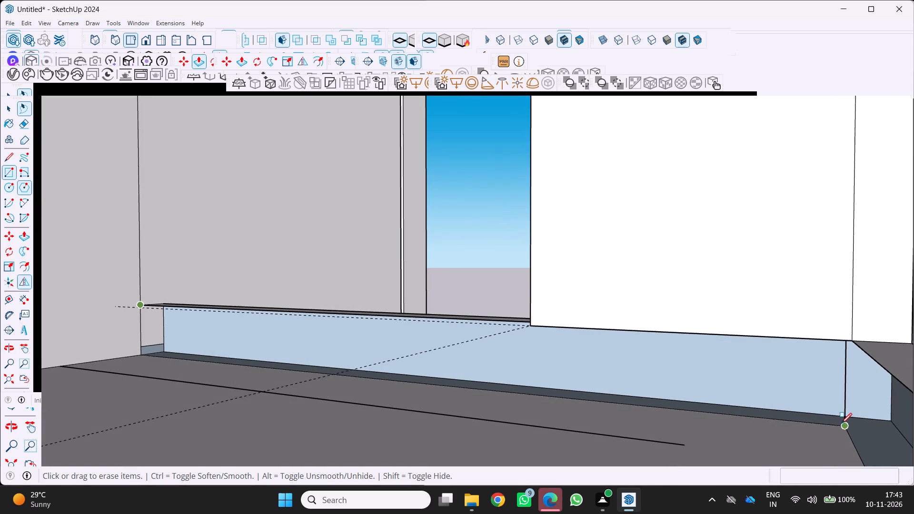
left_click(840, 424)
Examine the new face along the side beam and the side opening from outside the frame and inside the terrace.
scroll(767, 423, "down", 20)
scroll(767, 423, "down", 5)
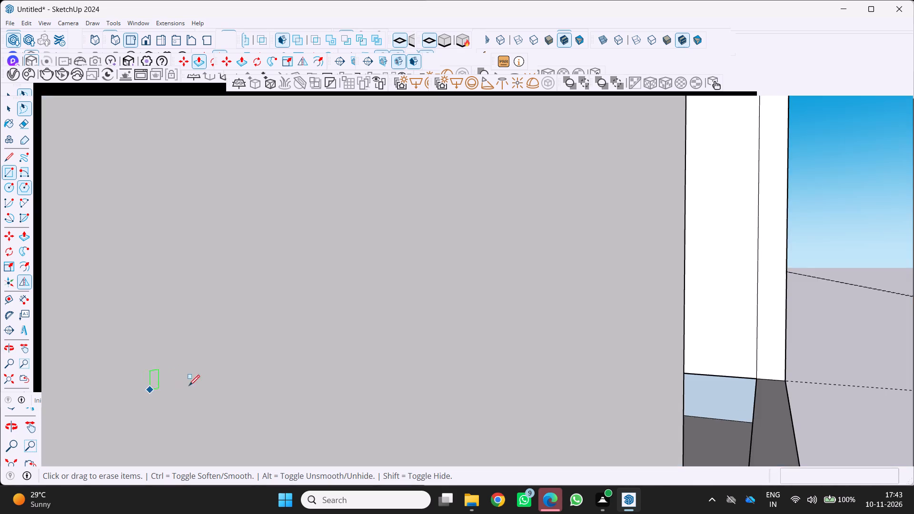
scroll(189, 385, "down", 11)
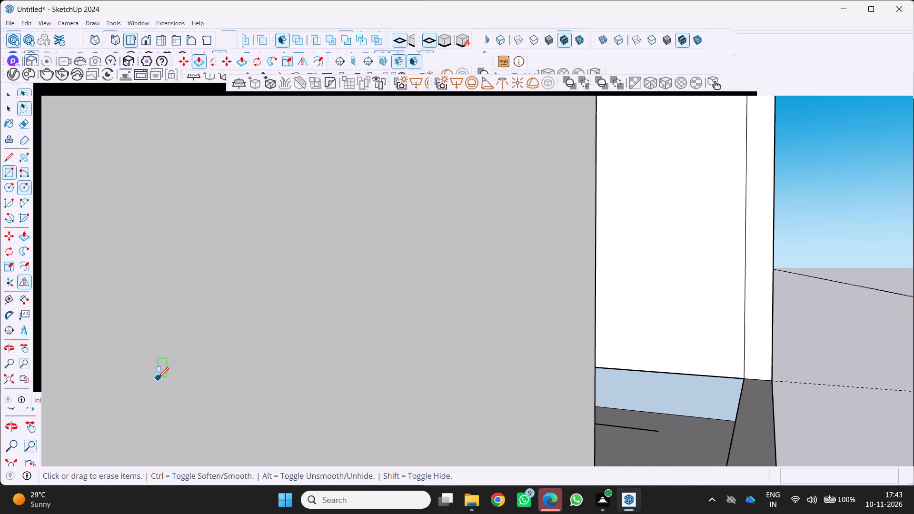
scroll(156, 365, "down", 1)
middle_click_drag(156, 365, 182, 372)
scroll(149, 365, "down", 6)
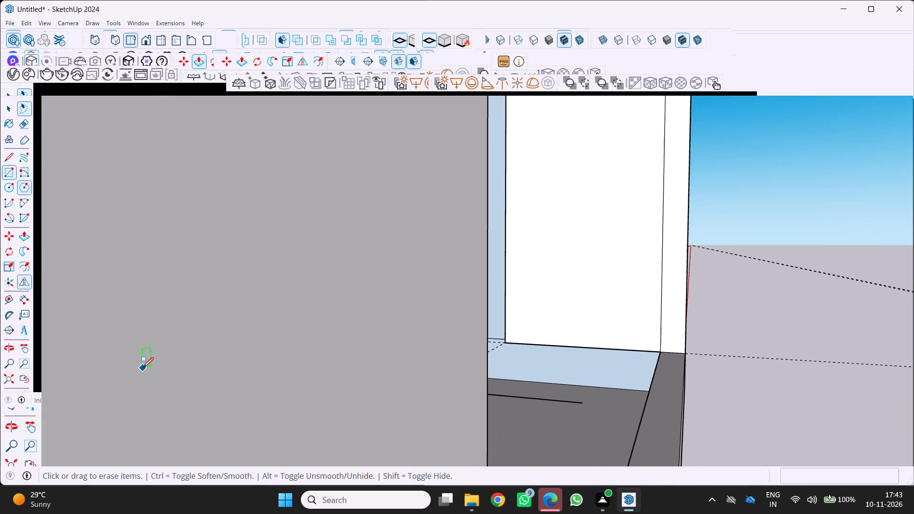
middle_click_drag(582, 410, 495, 367)
scroll(453, 363, "down", 19)
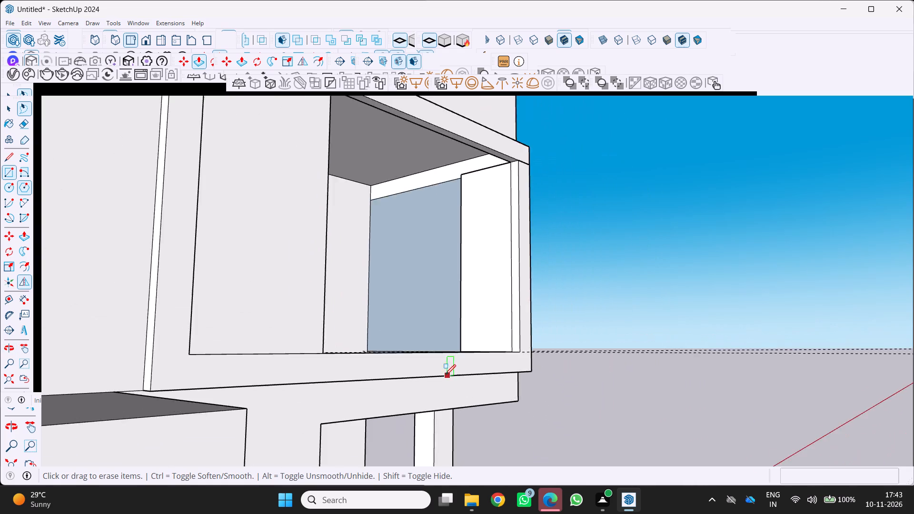
scroll(445, 375, "down", 3)
middle_click_drag(440, 376, 551, 418)
scroll(476, 400, "up", 7)
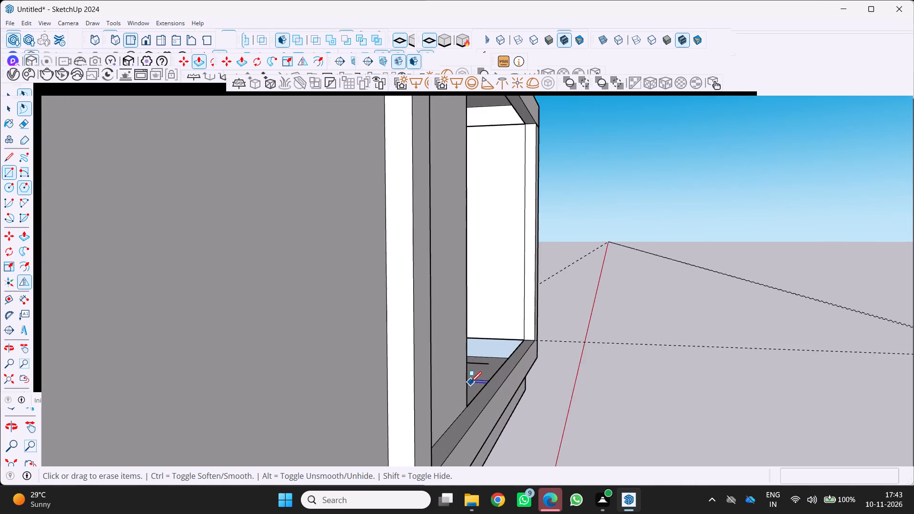
scroll(471, 382, "up", 7)
middle_click_drag(445, 387, 314, 404)
middle_click_drag(551, 371, 482, 404)
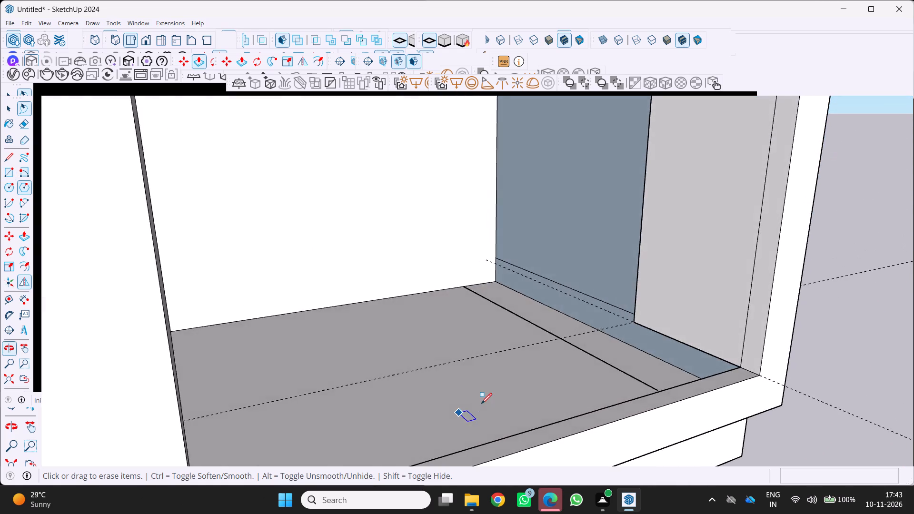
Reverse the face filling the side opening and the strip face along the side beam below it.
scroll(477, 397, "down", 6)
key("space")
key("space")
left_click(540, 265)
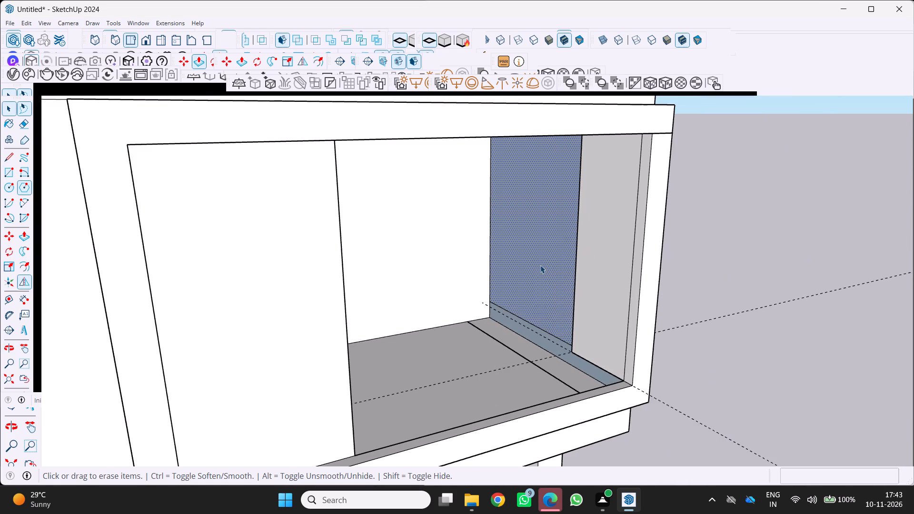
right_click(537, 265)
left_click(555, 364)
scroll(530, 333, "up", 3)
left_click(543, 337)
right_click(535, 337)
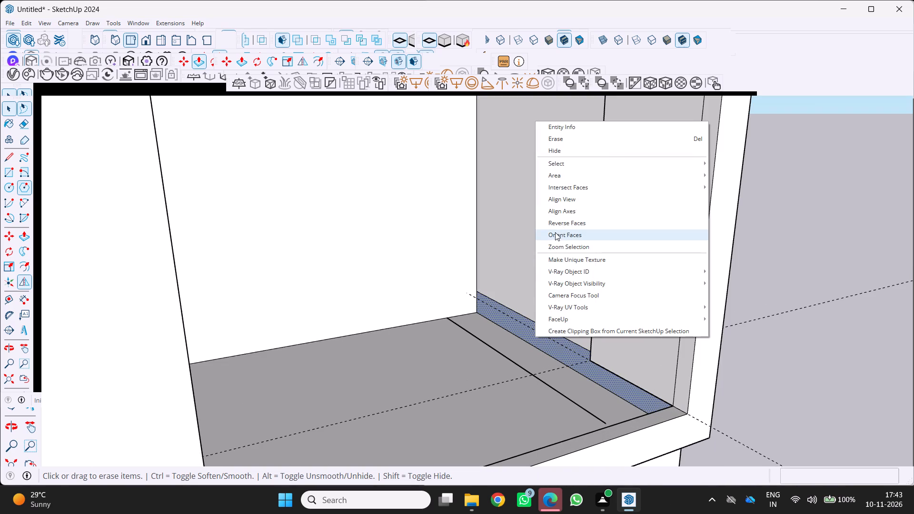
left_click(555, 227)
Examine the reversed faces and the terrace's side opening from the front corner and the outer side of the building.
middle_click_drag(484, 330, 554, 372)
scroll(561, 376, "down", 6)
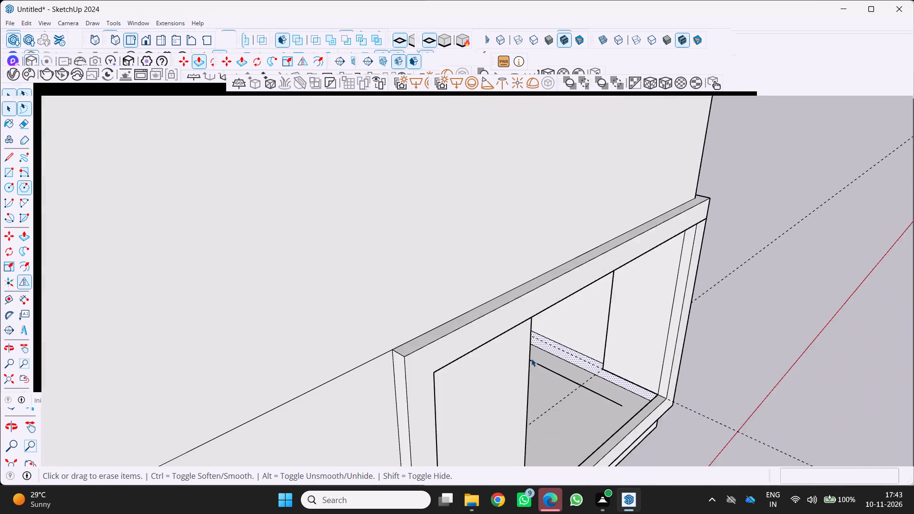
scroll(531, 358, "down", 3)
scroll(527, 429, "up", 5)
middle_click_drag(563, 440, 580, 350)
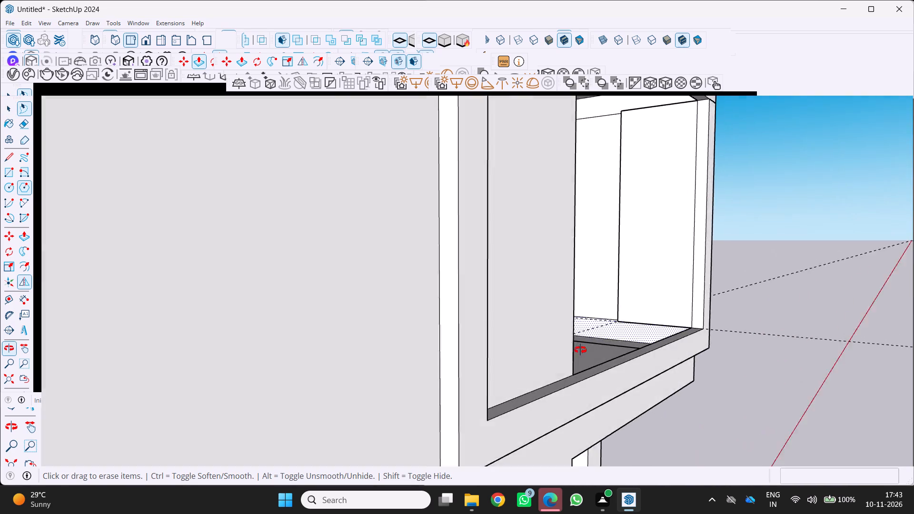
middle_click_drag(580, 350, 352, 316)
scroll(352, 290, "down", 6)
middle_click_drag(356, 286, 300, 405)
scroll(323, 380, "up", 7)
middle_click_drag(335, 356, 275, 383)
scroll(361, 333, "up", 4)
middle_click_drag(360, 333, 308, 366)
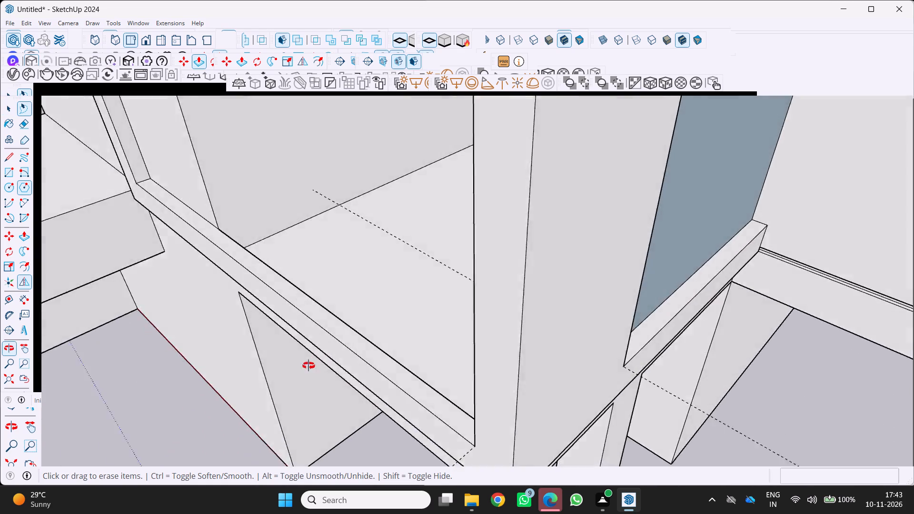
middle_click_drag(308, 366, 319, 354)
scroll(318, 355, "down", 11)
middle_click_drag(356, 358, 275, 312)
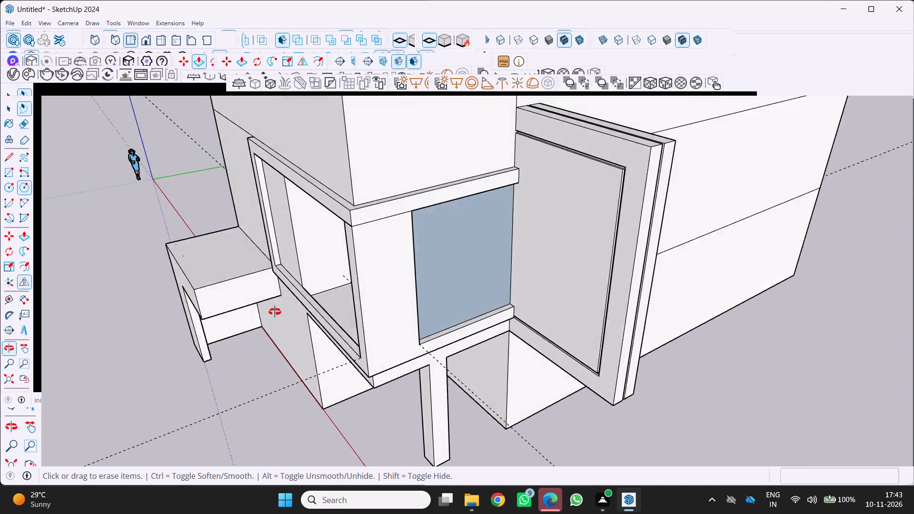
middle_click_drag(275, 312, 225, 301)
scroll(471, 340, "up", 2)
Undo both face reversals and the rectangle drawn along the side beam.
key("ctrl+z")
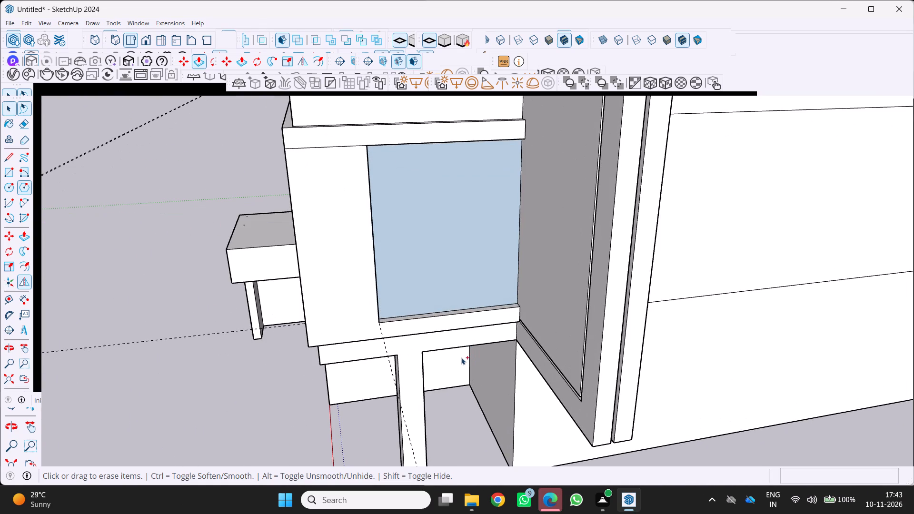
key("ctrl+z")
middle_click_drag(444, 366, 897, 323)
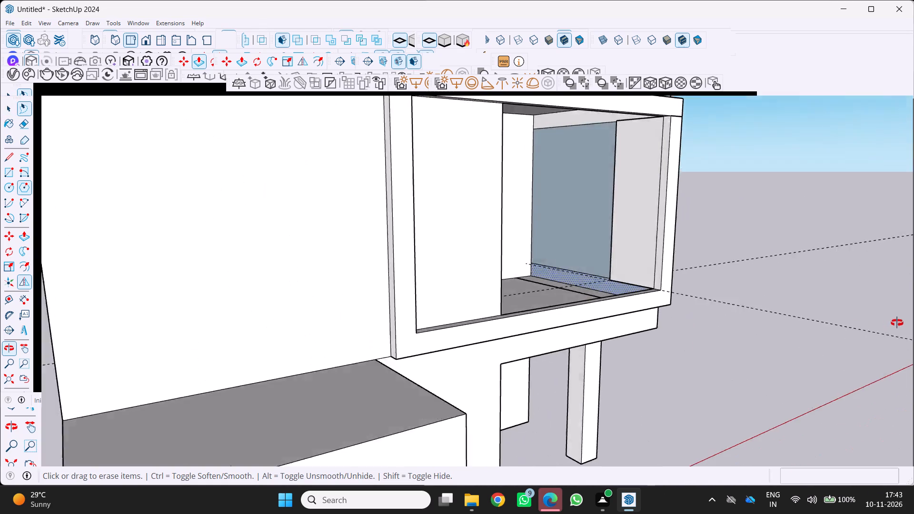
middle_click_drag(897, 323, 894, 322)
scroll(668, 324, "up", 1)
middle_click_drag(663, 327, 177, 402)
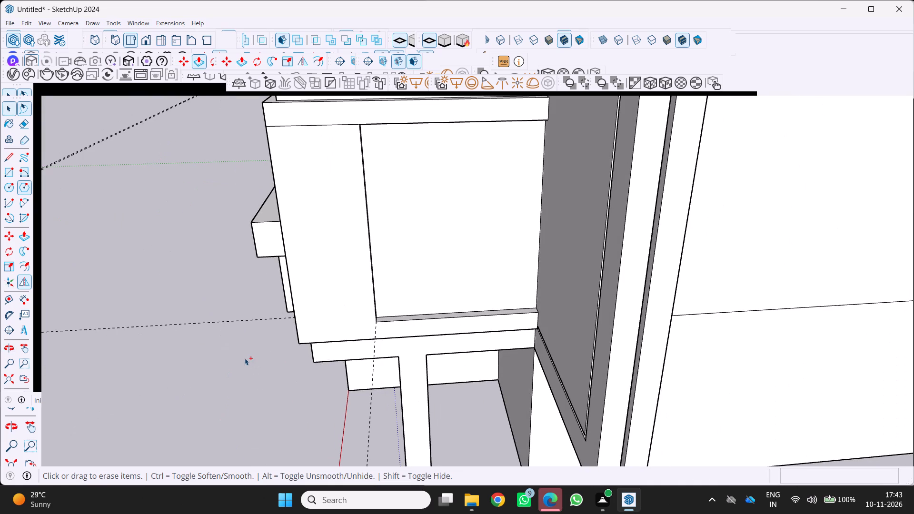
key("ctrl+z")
Draw a rectangle on the side beam's inner side, from its upper corner at the wall to the floor line at the corner pillar.
middle_click_drag(243, 359, 687, 372)
scroll(519, 384, "up", 1)
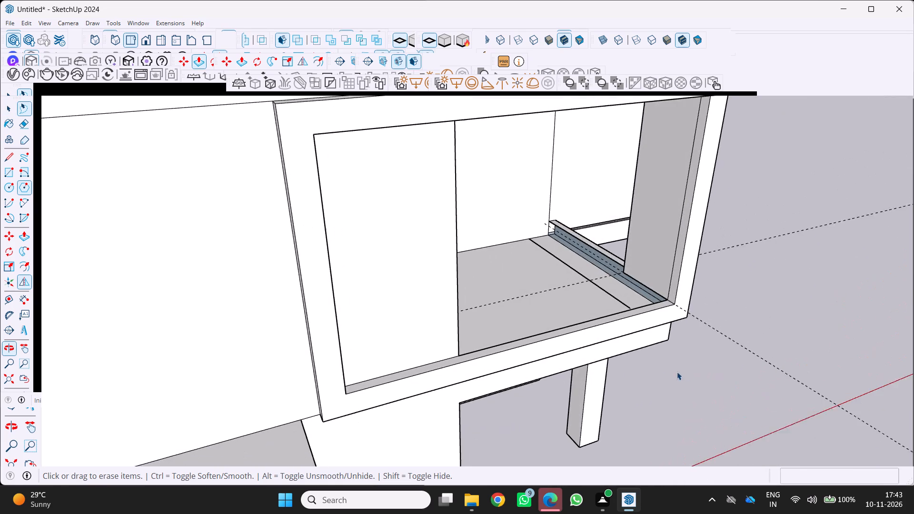
scroll(555, 281, "up", 5)
scroll(549, 190, "up", 2)
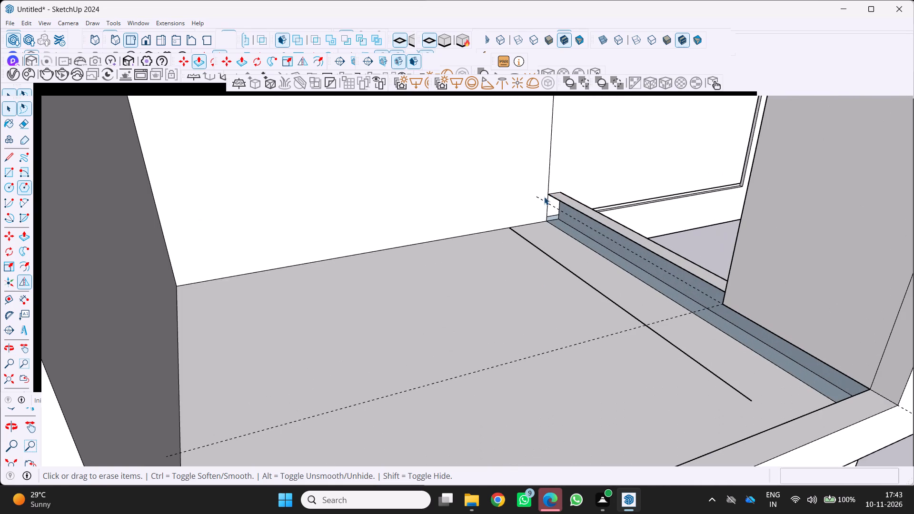
key("r")
left_click(550, 196)
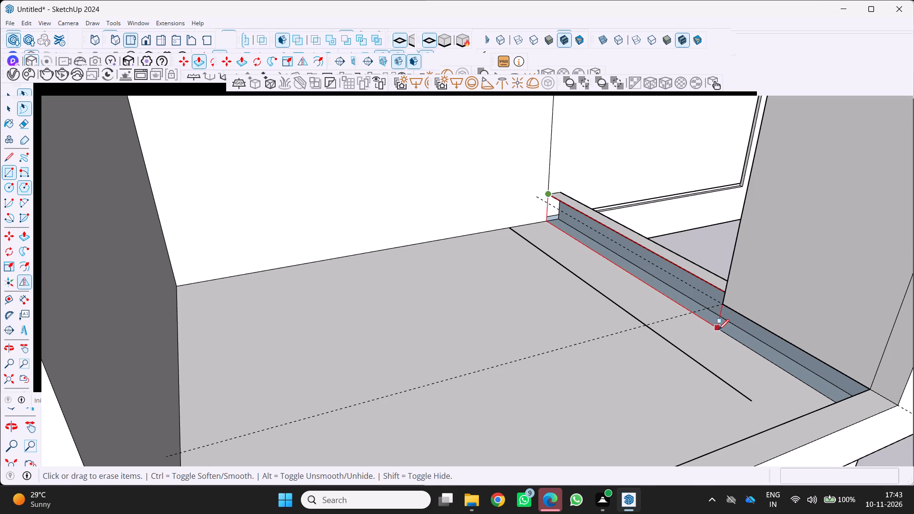
left_click(719, 328)
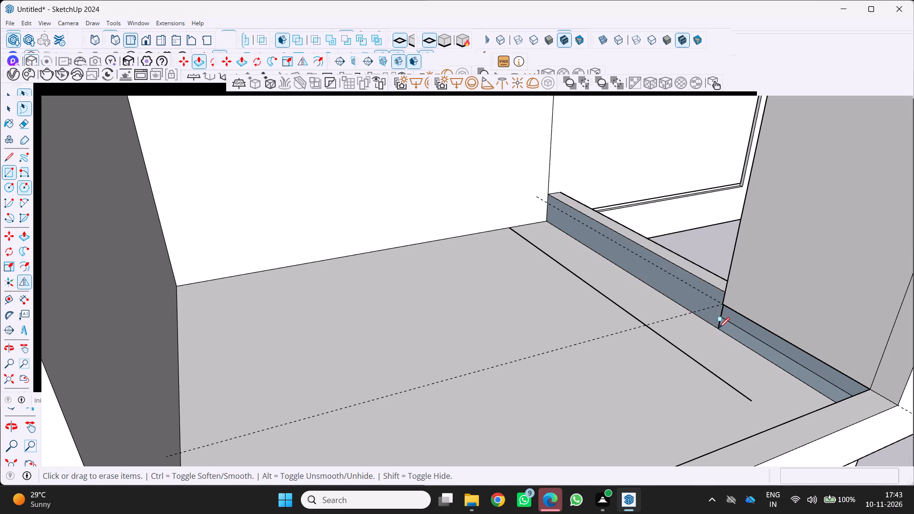
Reverse the new face on the side beam's inner side between the wall and the corner pillar.
scroll(688, 348, "down", 1)
middle_click_drag(687, 349, 730, 345)
scroll(688, 290, "up", 1)
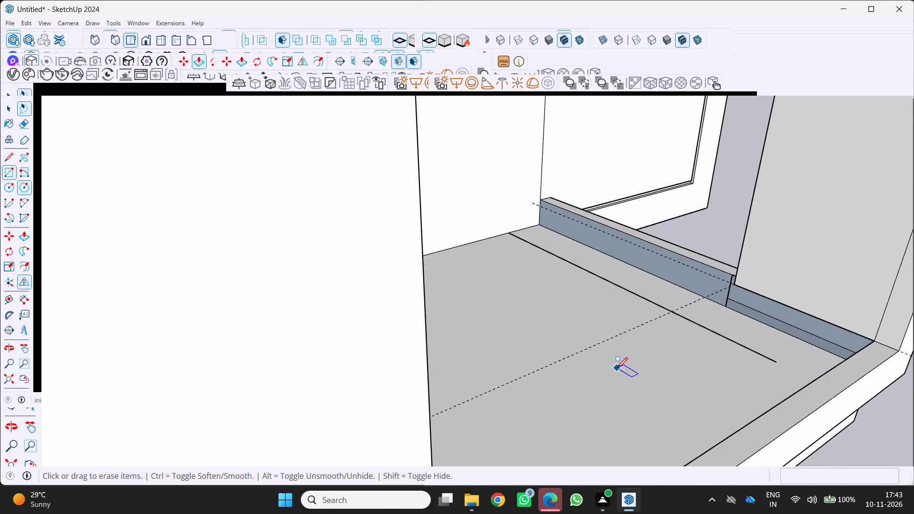
scroll(617, 368, "up", 1)
key("space")
left_click(662, 268)
right_click(659, 268)
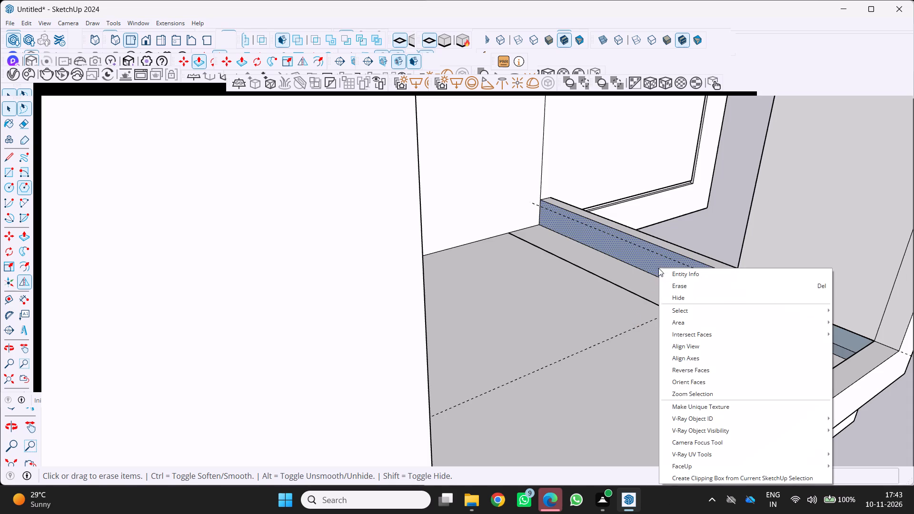
left_click(680, 366)
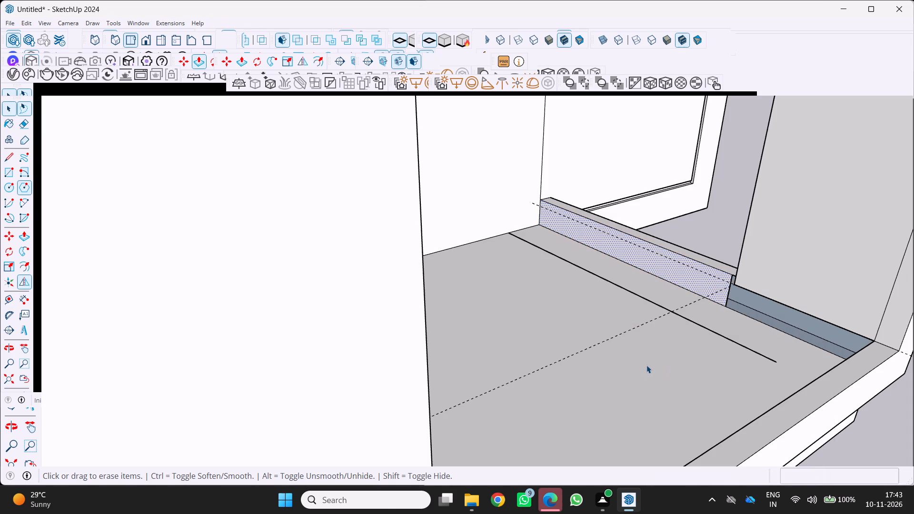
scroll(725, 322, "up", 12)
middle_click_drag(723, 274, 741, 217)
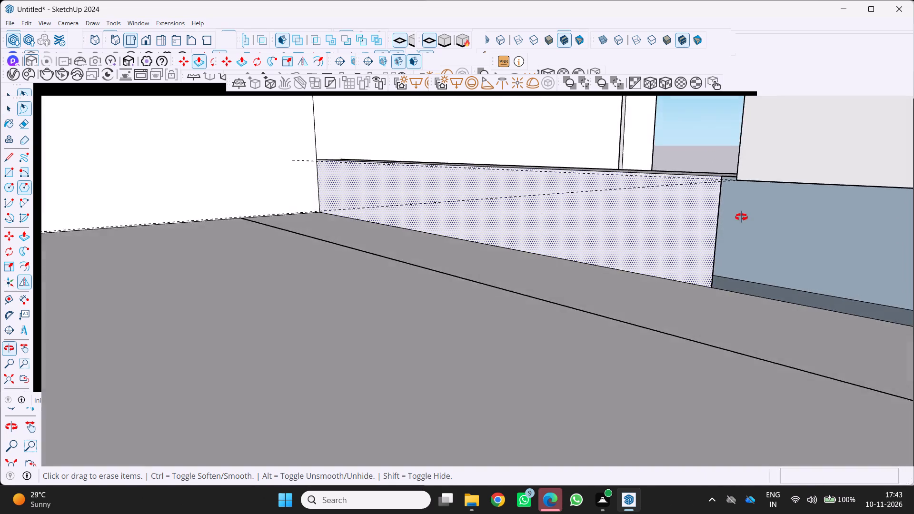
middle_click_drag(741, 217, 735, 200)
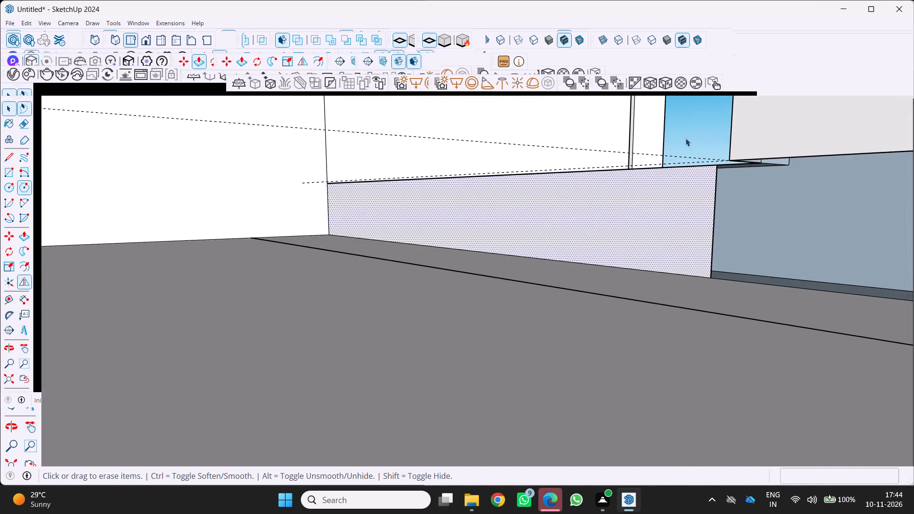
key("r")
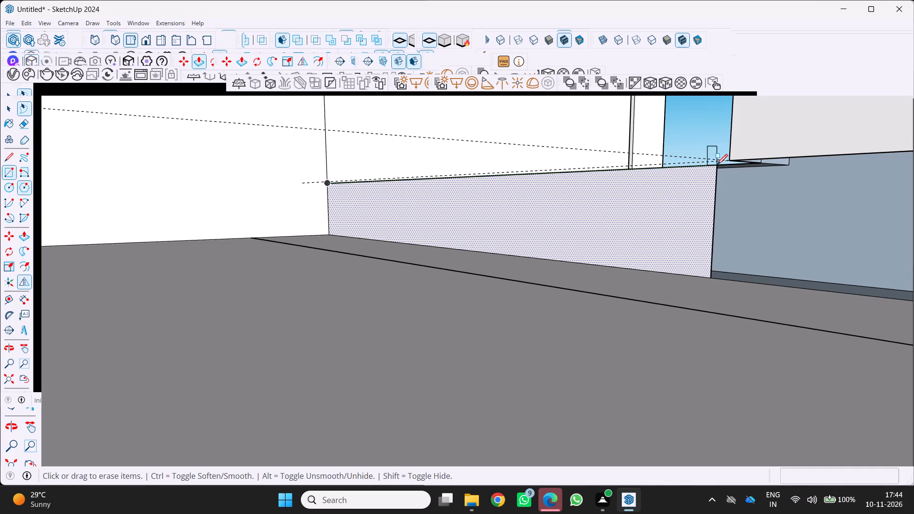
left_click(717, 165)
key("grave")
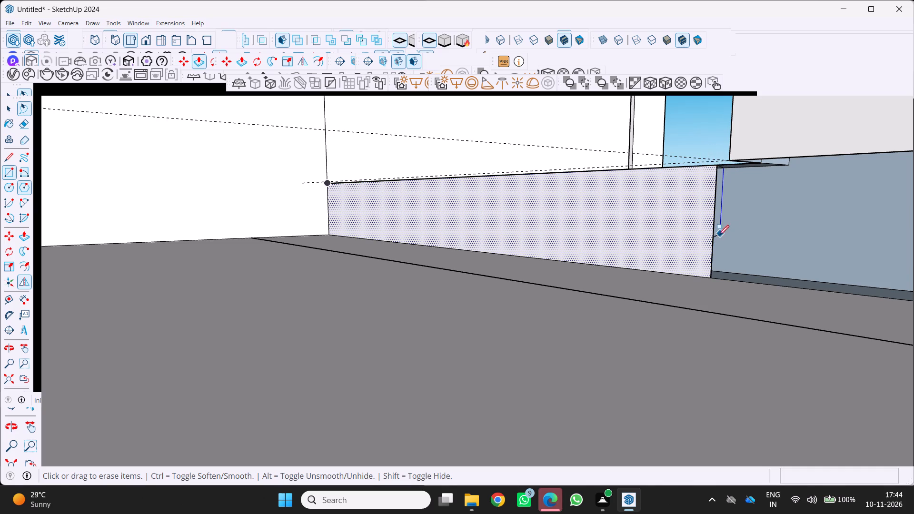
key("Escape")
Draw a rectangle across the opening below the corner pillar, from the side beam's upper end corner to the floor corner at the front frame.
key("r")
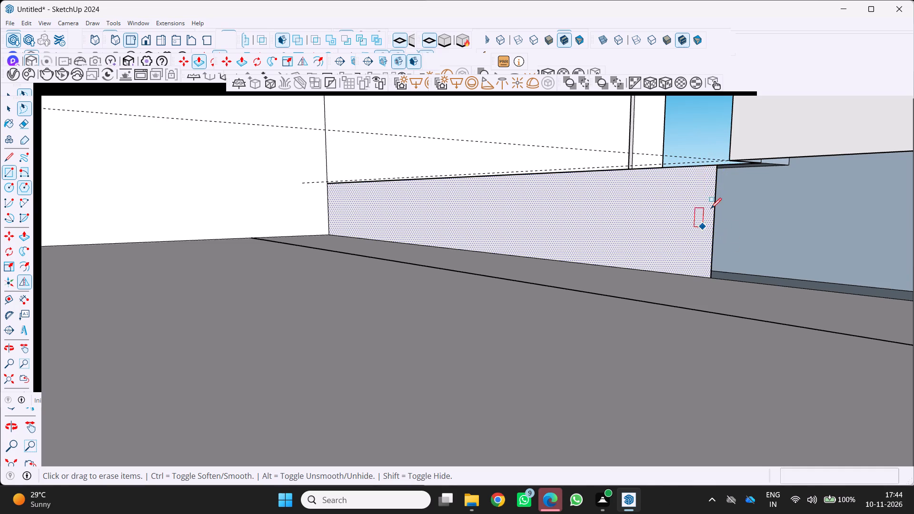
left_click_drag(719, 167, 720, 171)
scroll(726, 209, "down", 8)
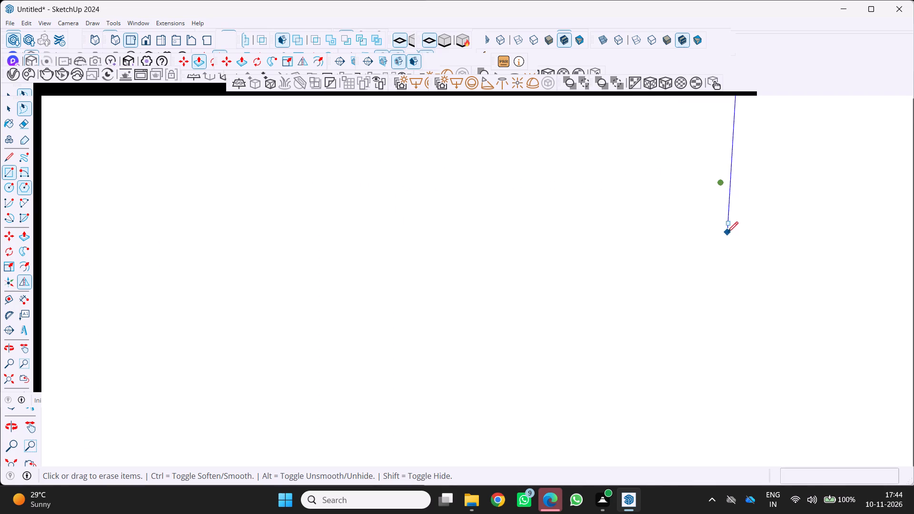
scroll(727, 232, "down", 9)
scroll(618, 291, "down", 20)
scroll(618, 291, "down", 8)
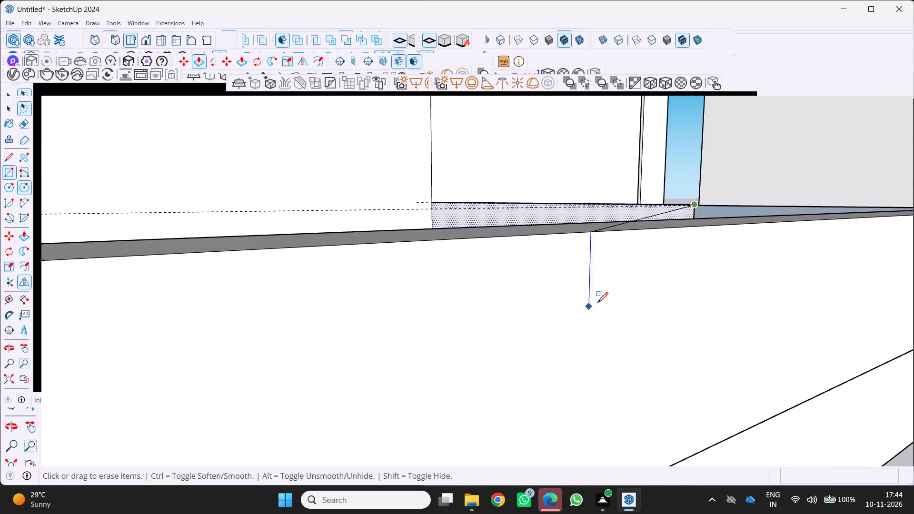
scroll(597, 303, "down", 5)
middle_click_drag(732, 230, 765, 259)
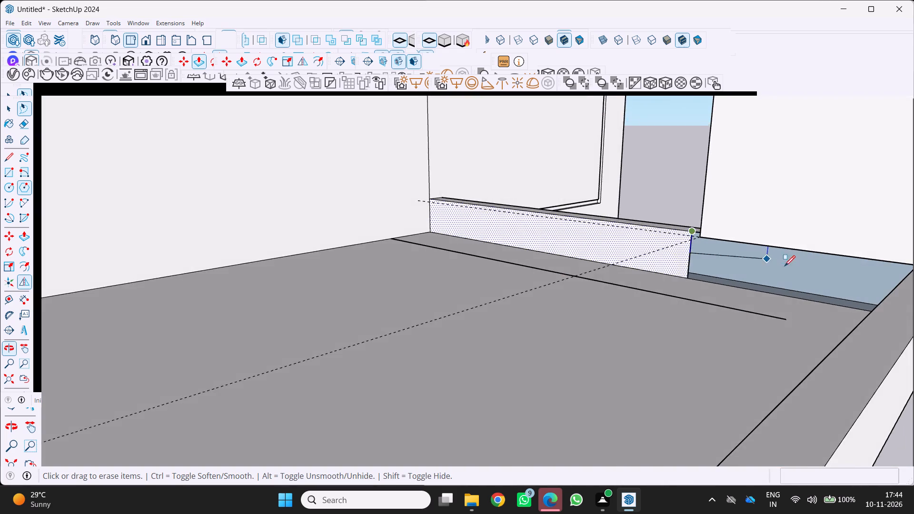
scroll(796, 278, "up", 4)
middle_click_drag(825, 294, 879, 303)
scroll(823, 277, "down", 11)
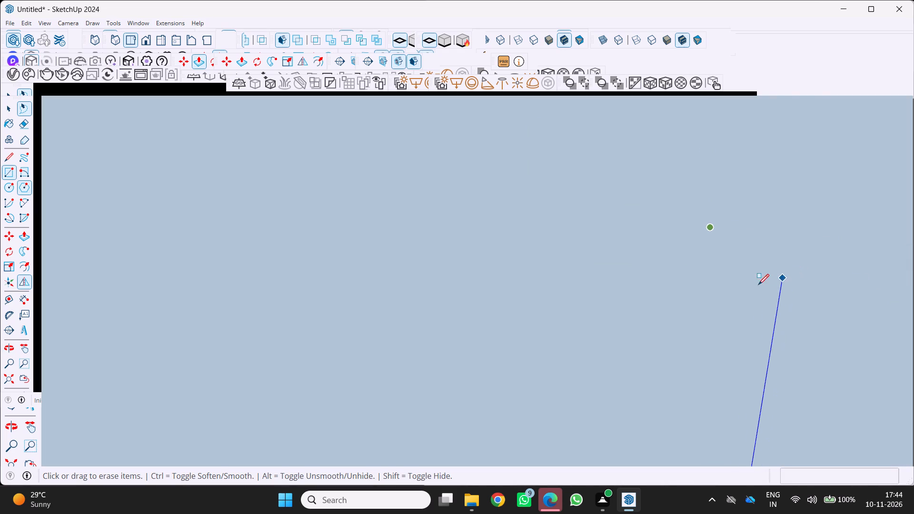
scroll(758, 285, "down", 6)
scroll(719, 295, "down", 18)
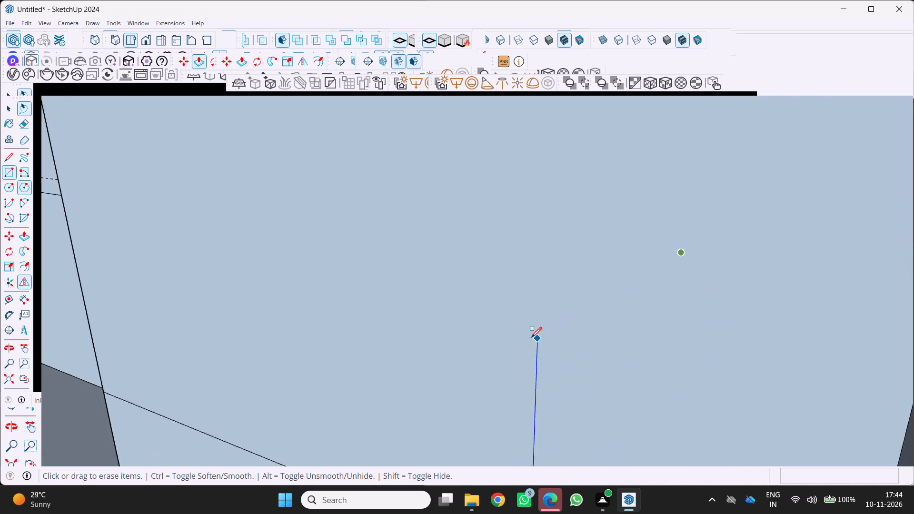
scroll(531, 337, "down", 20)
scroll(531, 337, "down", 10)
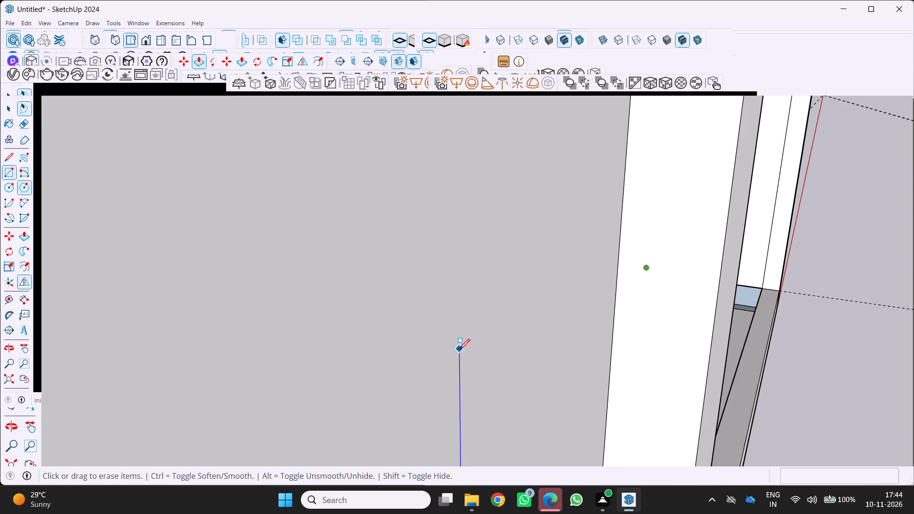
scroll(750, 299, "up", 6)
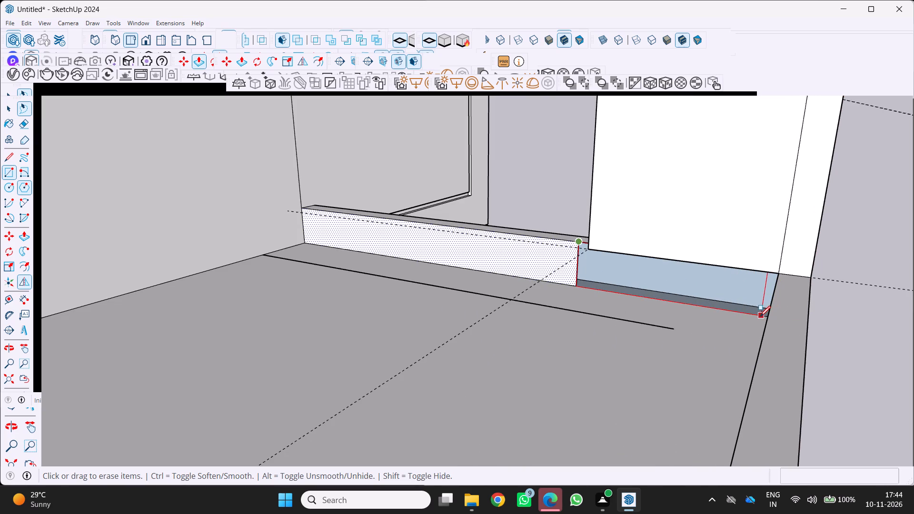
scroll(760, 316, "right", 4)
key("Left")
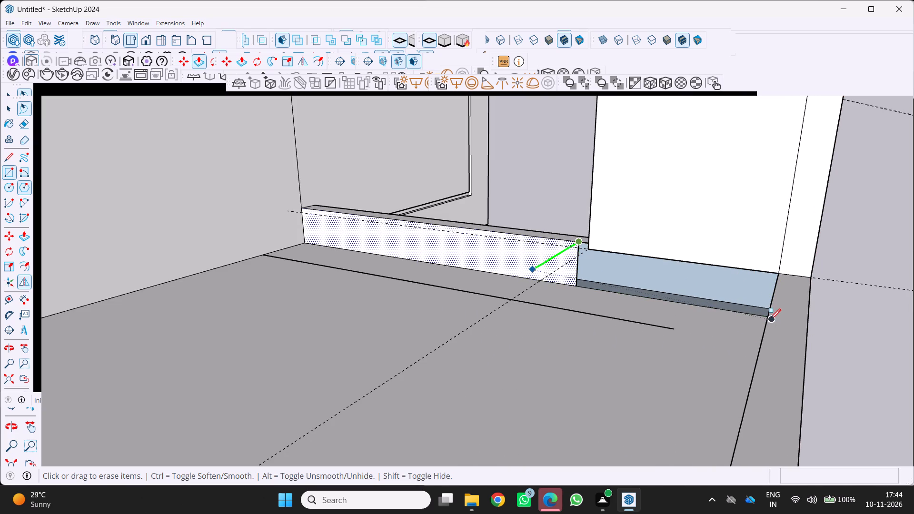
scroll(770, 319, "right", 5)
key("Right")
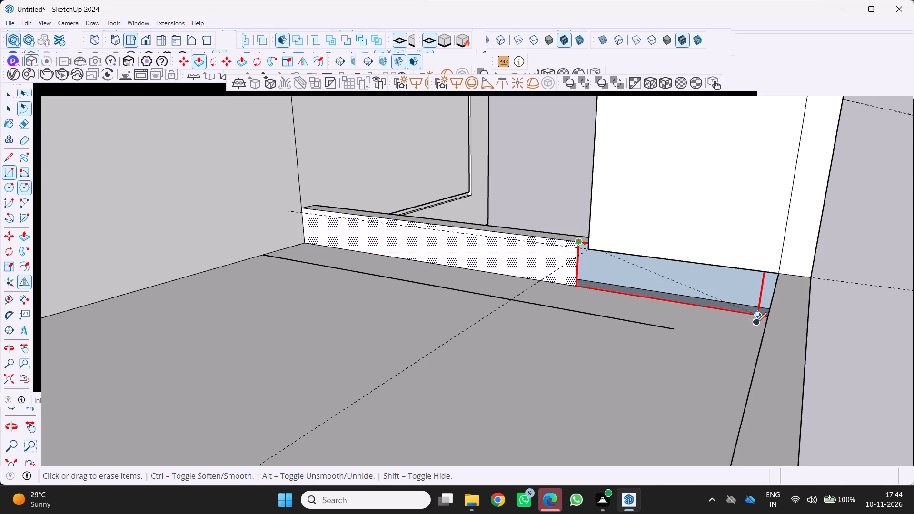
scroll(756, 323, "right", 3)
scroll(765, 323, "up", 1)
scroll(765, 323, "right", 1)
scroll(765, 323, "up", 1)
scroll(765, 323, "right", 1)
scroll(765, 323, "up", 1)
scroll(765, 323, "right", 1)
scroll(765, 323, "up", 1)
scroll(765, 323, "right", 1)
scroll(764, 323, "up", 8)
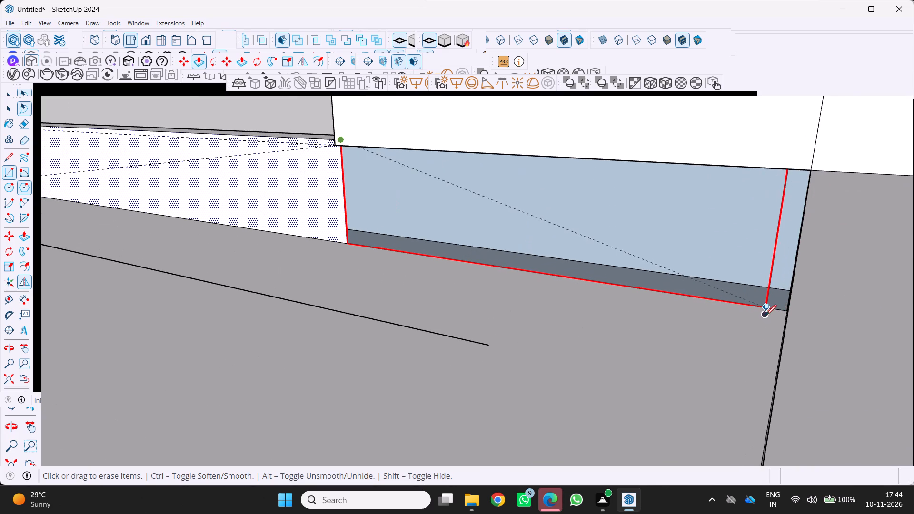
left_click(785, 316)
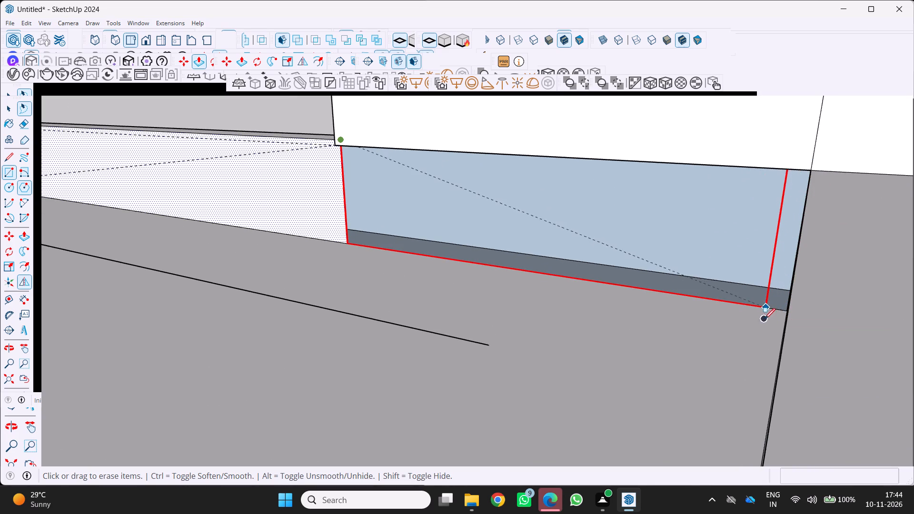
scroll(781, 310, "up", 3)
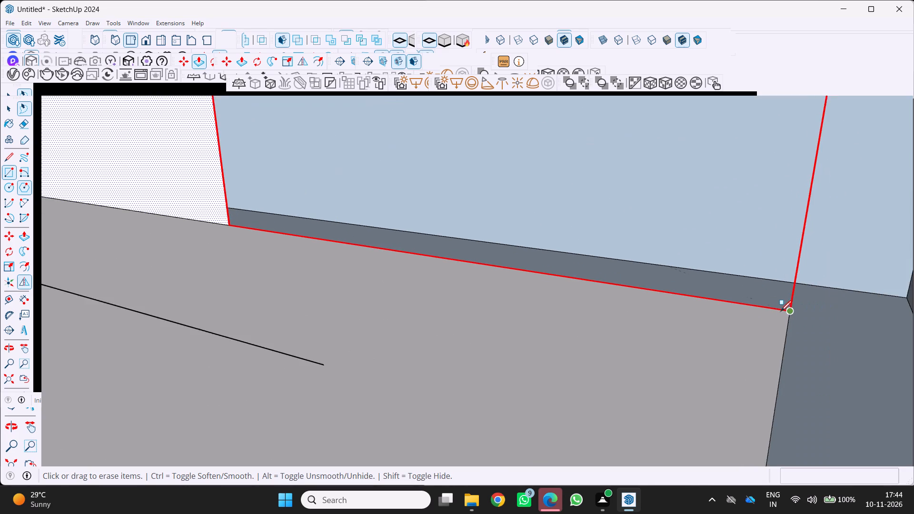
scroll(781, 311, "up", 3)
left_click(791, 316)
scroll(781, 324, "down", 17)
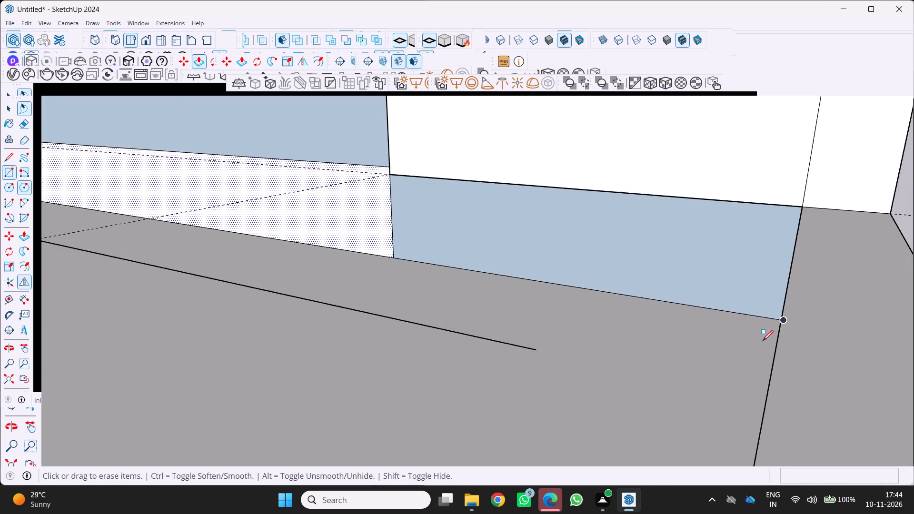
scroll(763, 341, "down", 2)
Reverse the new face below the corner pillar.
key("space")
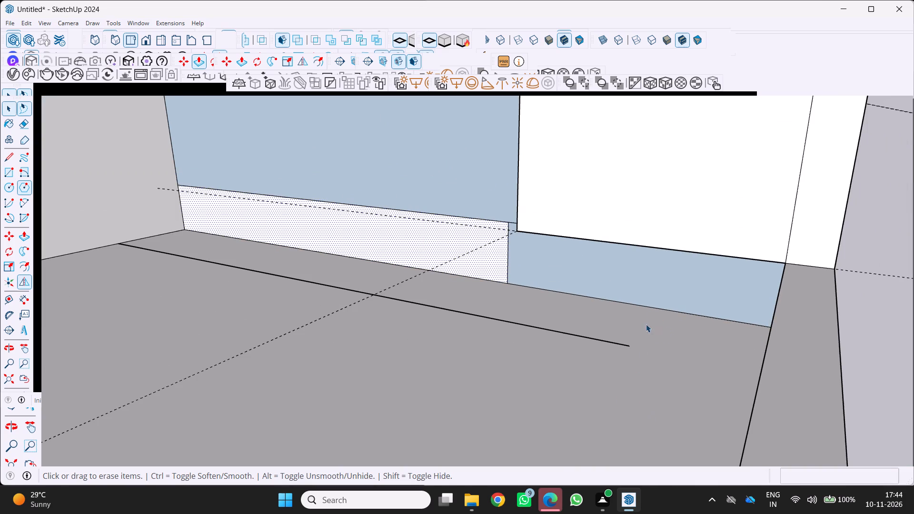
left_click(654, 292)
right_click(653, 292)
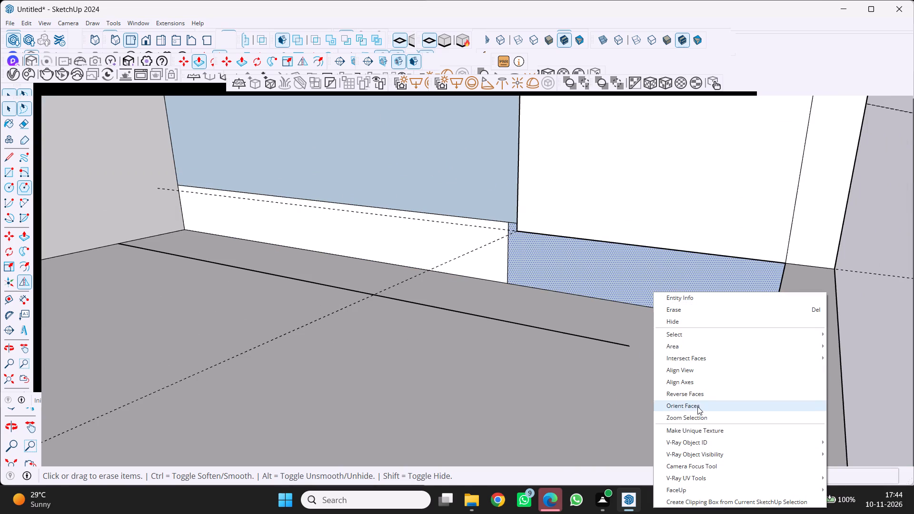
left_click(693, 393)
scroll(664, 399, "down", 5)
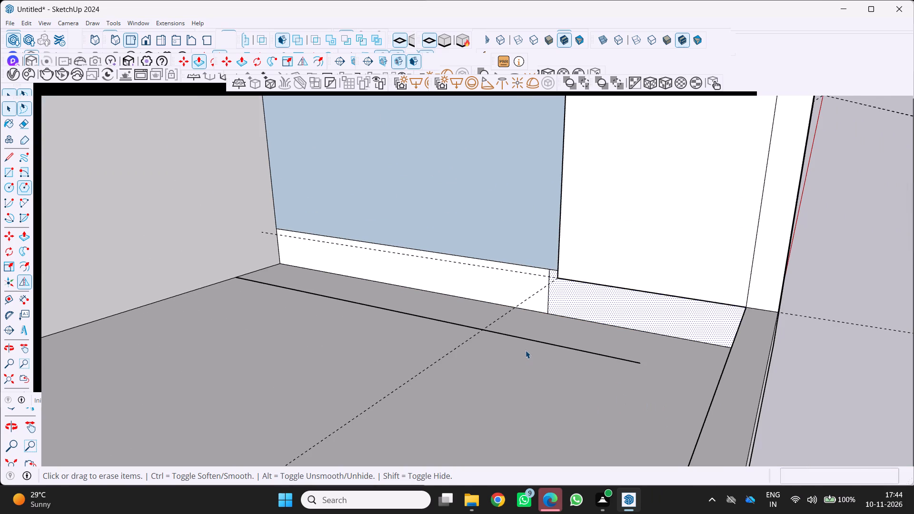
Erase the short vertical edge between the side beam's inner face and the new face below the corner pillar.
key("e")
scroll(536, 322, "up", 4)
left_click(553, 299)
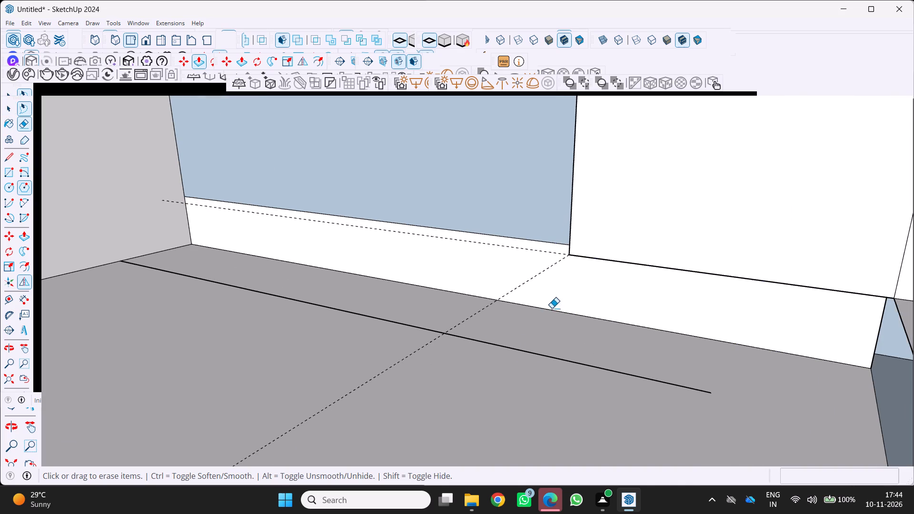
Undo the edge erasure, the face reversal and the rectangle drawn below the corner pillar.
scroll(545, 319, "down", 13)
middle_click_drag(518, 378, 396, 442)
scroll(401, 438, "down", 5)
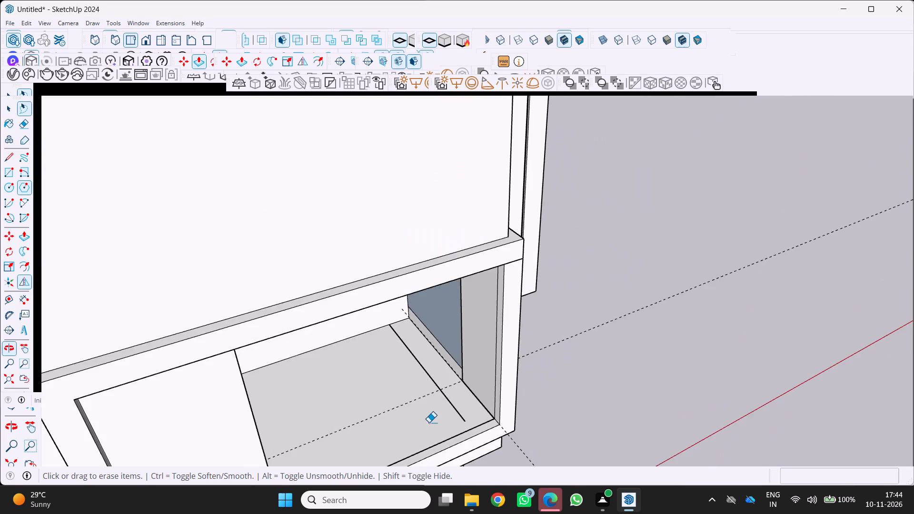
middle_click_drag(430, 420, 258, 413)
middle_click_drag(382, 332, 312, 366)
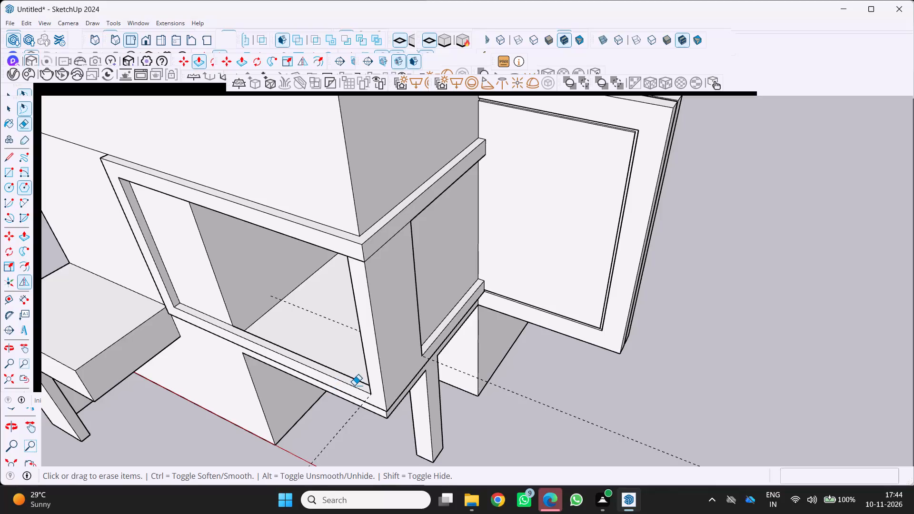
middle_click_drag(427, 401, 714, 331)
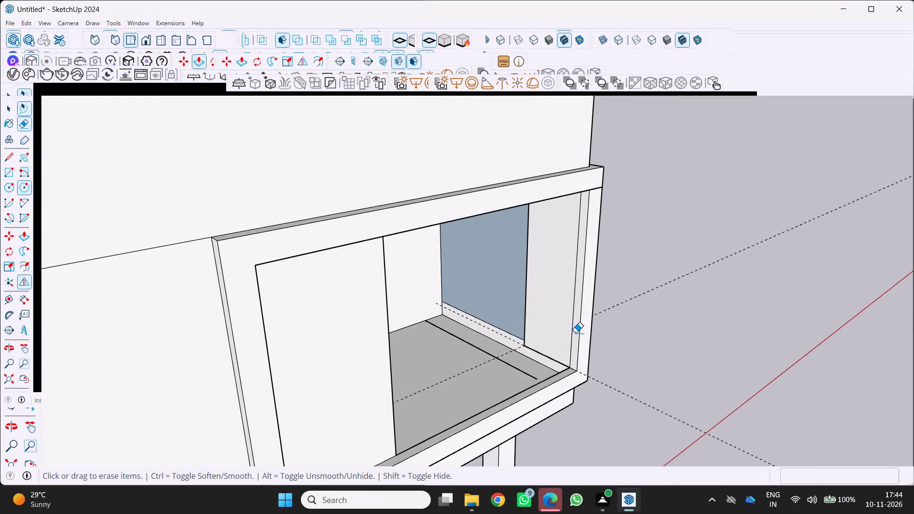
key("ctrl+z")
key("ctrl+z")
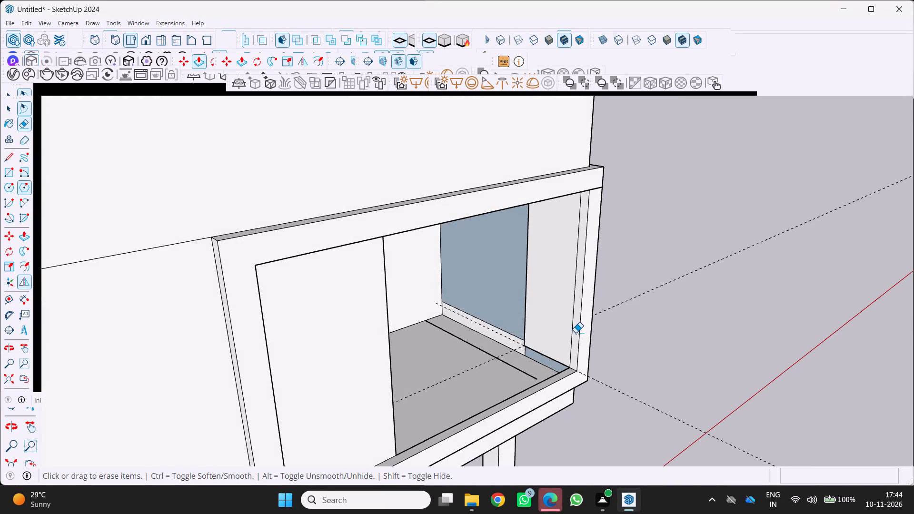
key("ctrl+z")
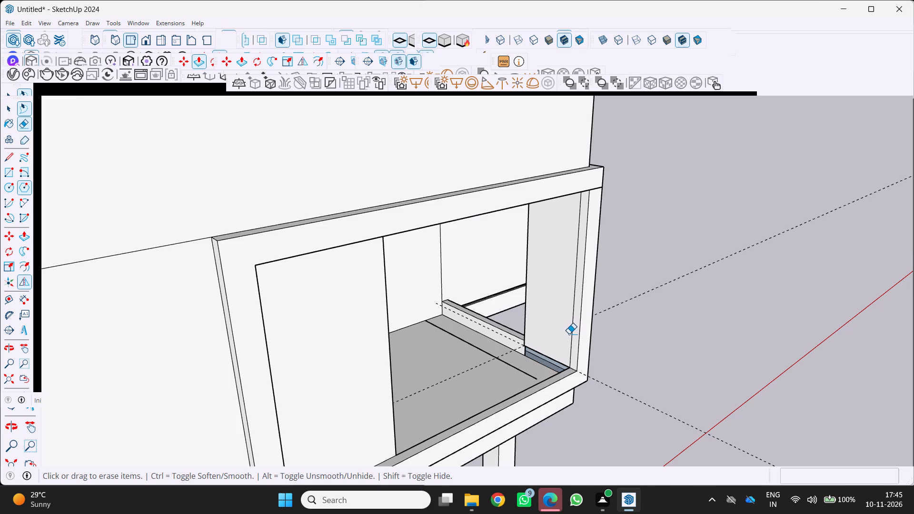
Examine the terrace's side beam and the opening below the corner pillar from the front, the side and the whole-building view.
scroll(561, 332, "down", 4)
middle_click_drag(552, 335, 417, 353)
scroll(421, 342, "down", 4)
middle_click_drag(455, 354, 408, 379)
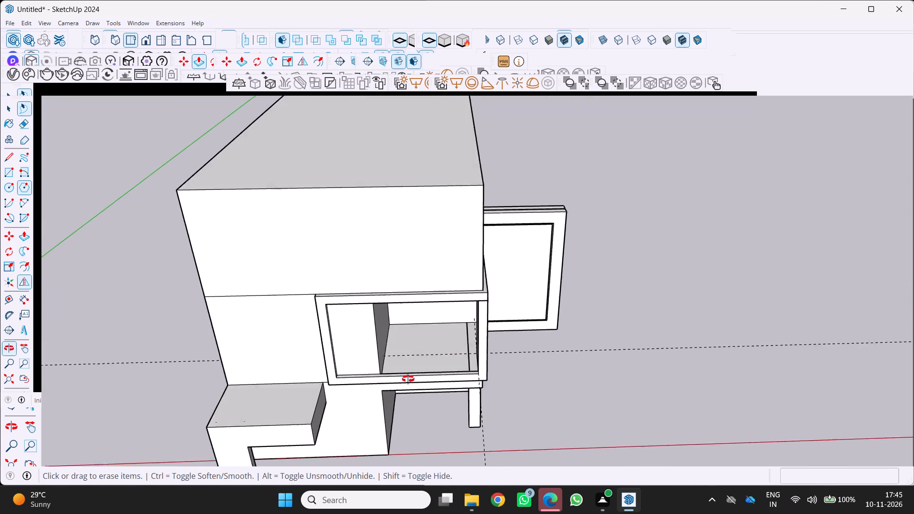
middle_click_drag(408, 379, 403, 381)
middle_click_drag(493, 398, 357, 358)
scroll(557, 377, "up", 2)
middle_click_drag(483, 396, 880, 378)
scroll(699, 412, "up", 2)
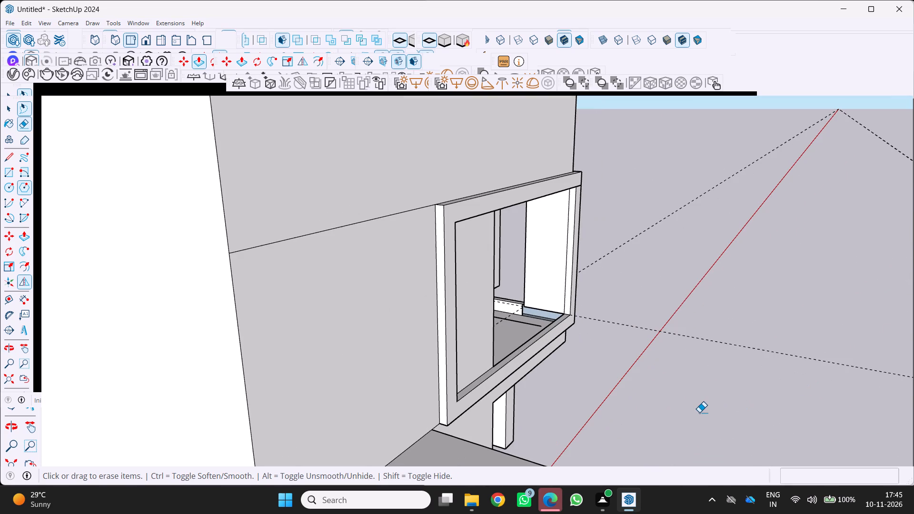
scroll(656, 377, "up", 3)
middle_click_drag(663, 379, 716, 400)
scroll(715, 400, "down", 7)
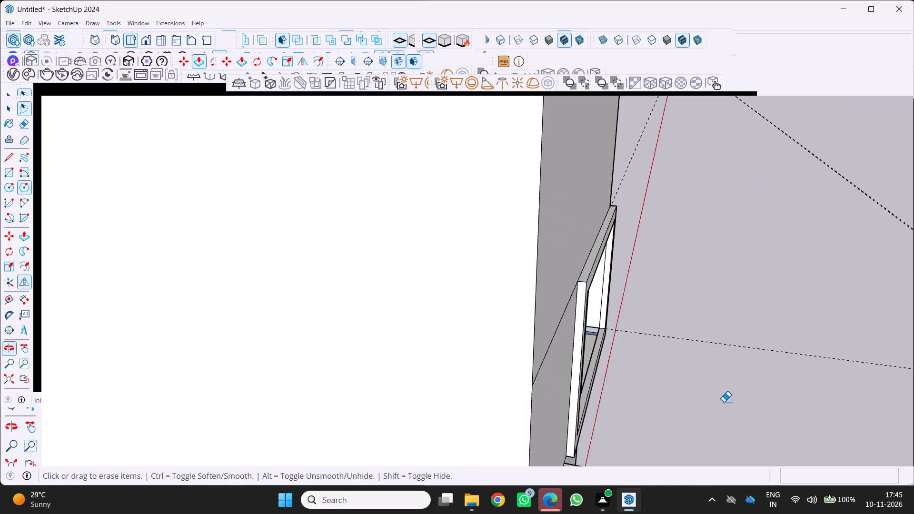
middle_click_drag(716, 409, 659, 432)
scroll(626, 353, "up", 3)
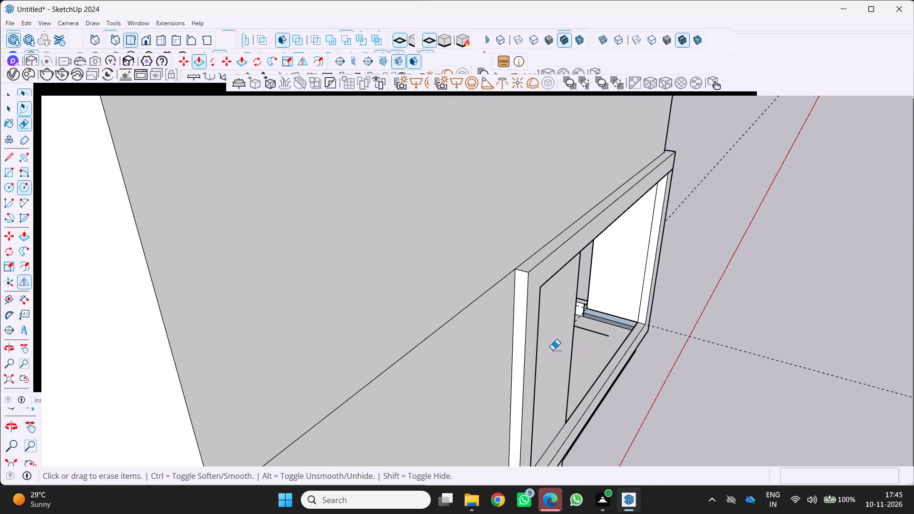
middle_click_drag(552, 346, 492, 299)
scroll(677, 339, "up", 4)
middle_click_drag(664, 338, 736, 357)
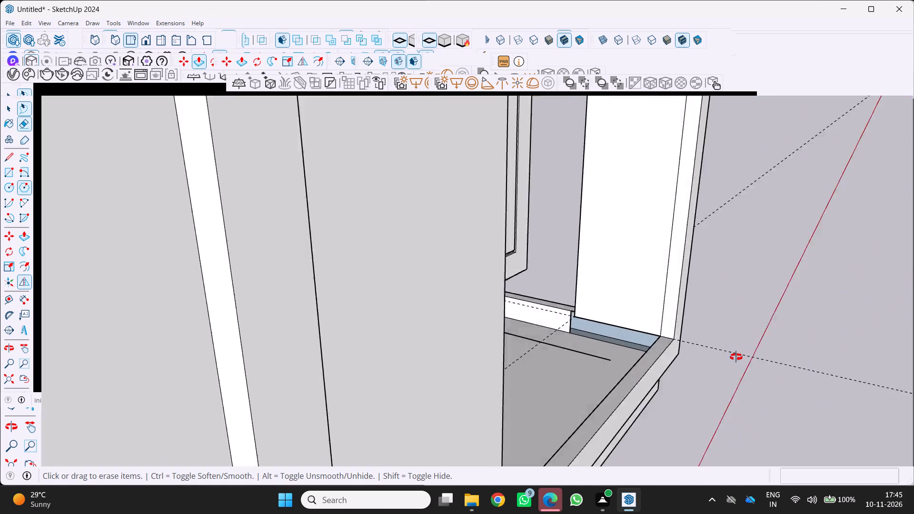
middle_click_drag(736, 357, 736, 357)
scroll(736, 357, "down", 5)
middle_click_drag(729, 357, 582, 335)
scroll(583, 336, "down", 9)
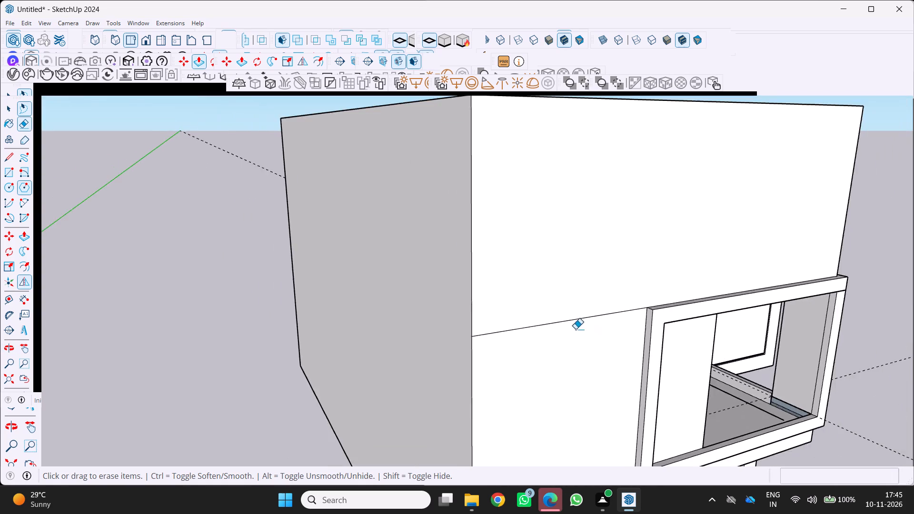
scroll(576, 329, "down", 2)
middle_click_drag(573, 351, 524, 360)
scroll(524, 360, "up", 1)
scroll(540, 342, "down", 11)
middle_click_drag(614, 391, 546, 391)
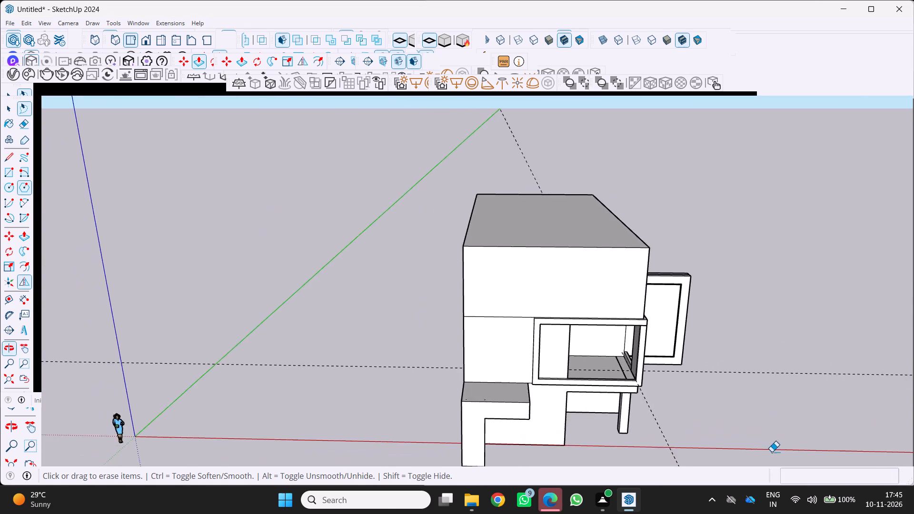
Erase the long horizontal guide line running across the building's front at terrace floor level.
scroll(862, 451, "up", 4)
key("e")
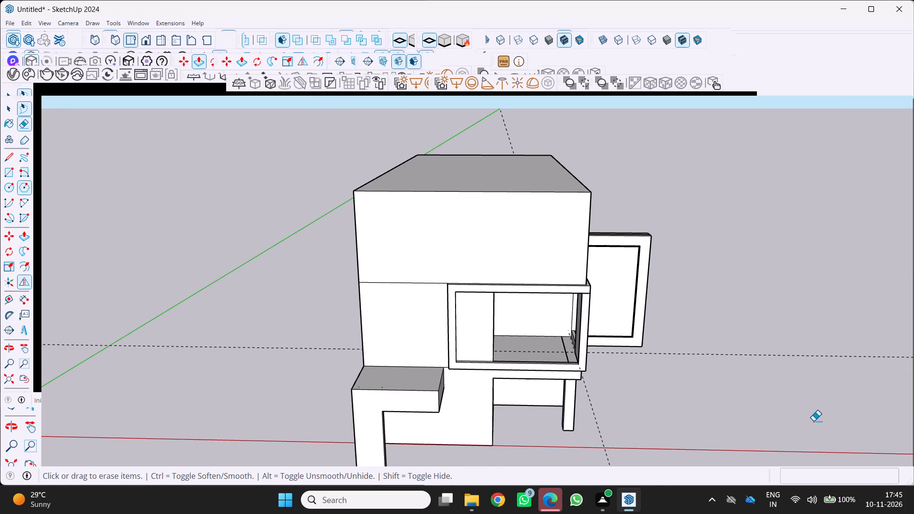
scroll(650, 339, "up", 5)
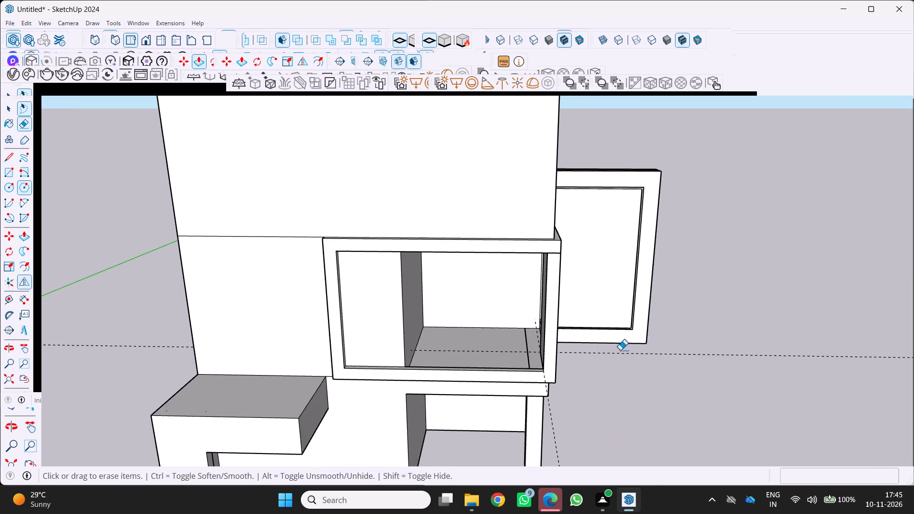
left_click(623, 356)
left_click_drag(637, 352, 637, 358)
scroll(579, 398, "down", 5)
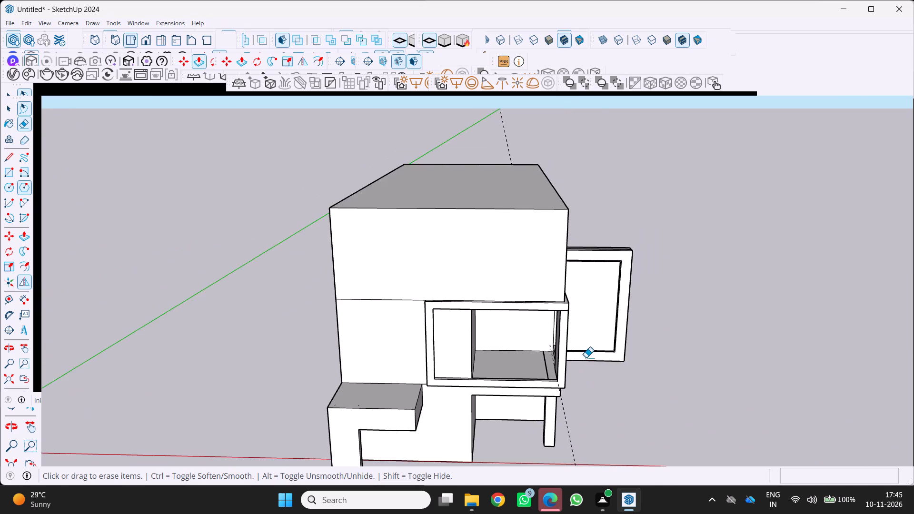
Erase the long dashed guide line running front to back along the building's terrace side.
scroll(576, 388, "down", 4)
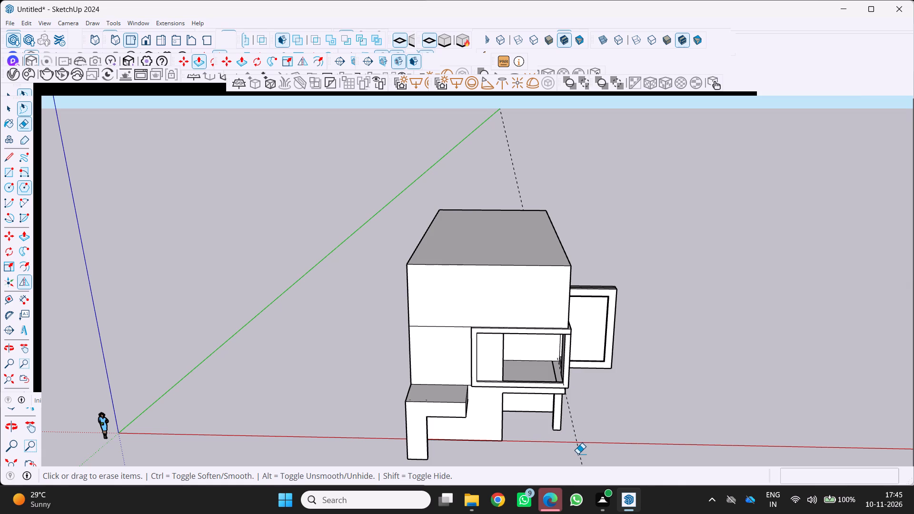
left_click(580, 455)
Examine the whole building's massing, corner terrace, pillar and framed side panel from above, the front corner and the front.
scroll(589, 423, "down", 2)
middle_click_drag(588, 423, 558, 431)
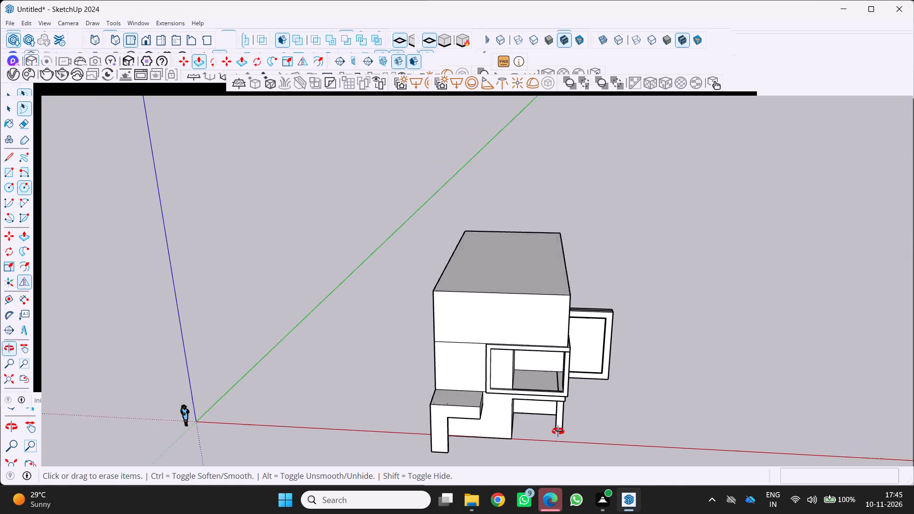
middle_click_drag(558, 431, 558, 433)
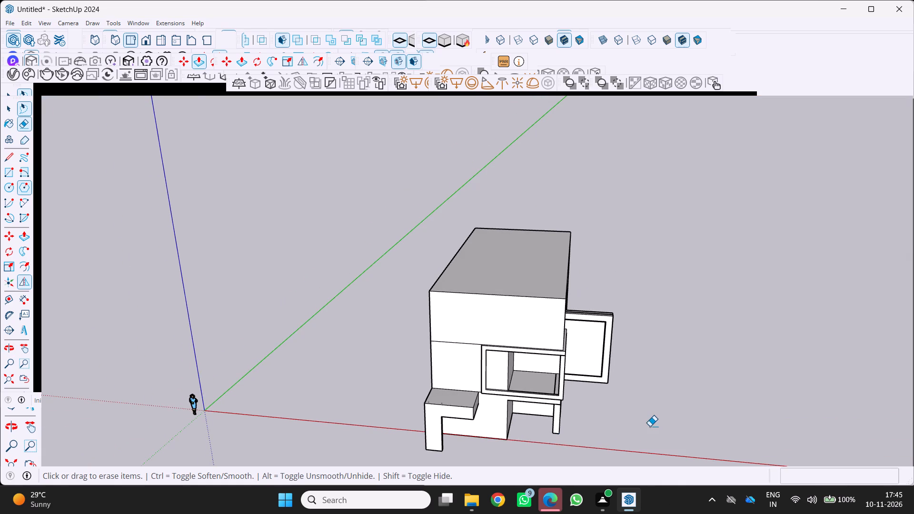
scroll(641, 379, "down", 4)
middle_click_drag(623, 392, 590, 394)
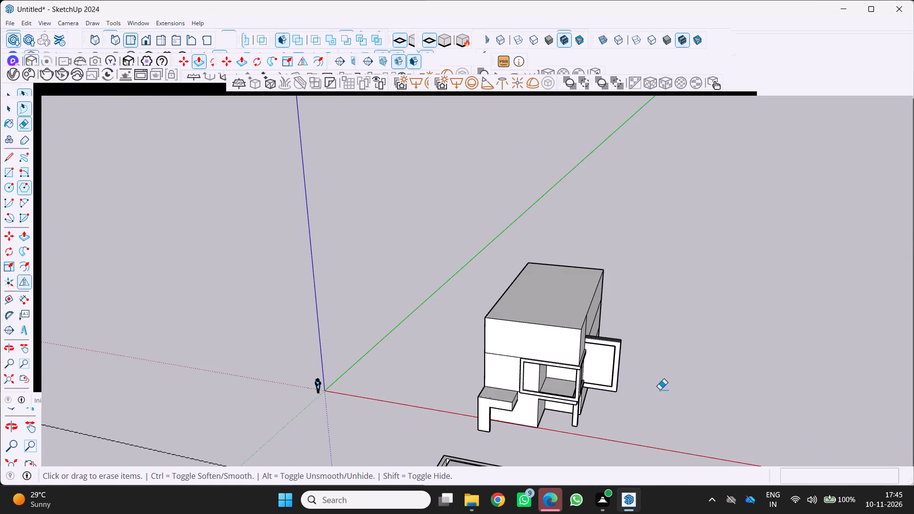
middle_click_drag(658, 409, 589, 411)
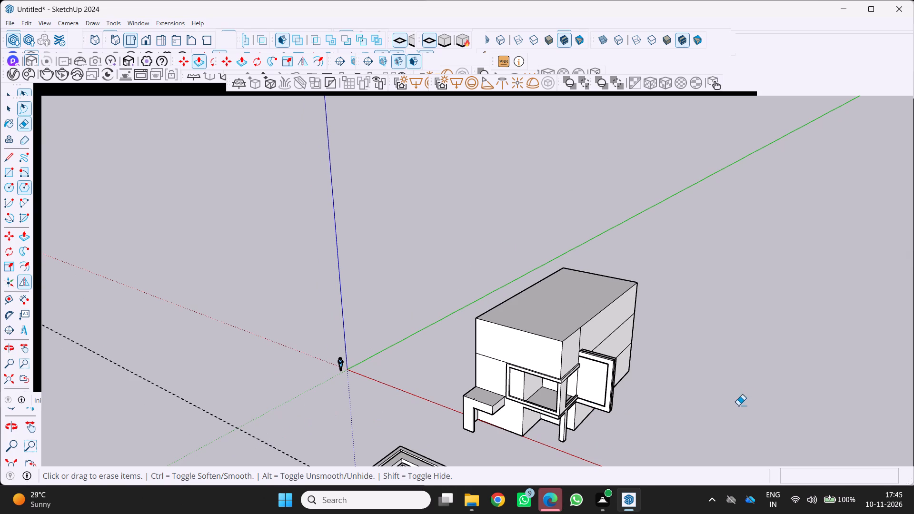
scroll(706, 381, "down", 2)
middle_click_drag(706, 381, 630, 356)
scroll(599, 425, "up", 3)
middle_click_drag(599, 427, 683, 332)
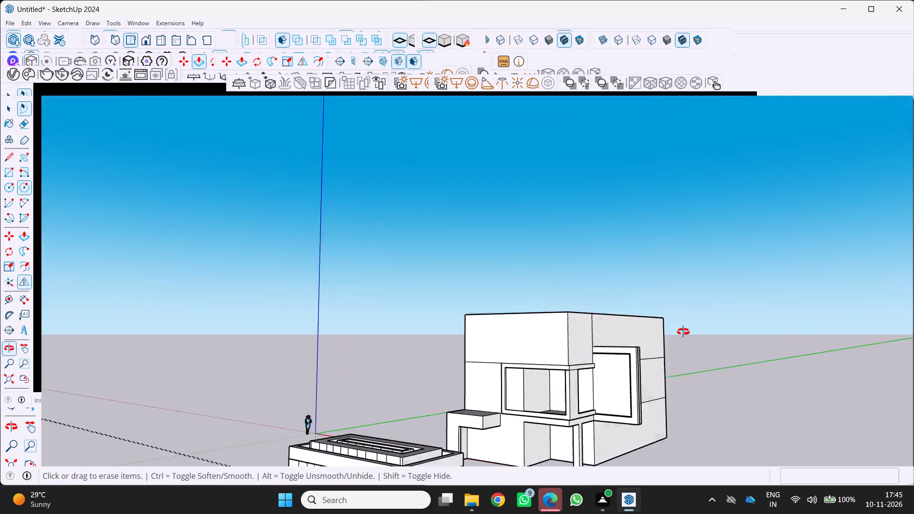
middle_click_drag(683, 332, 685, 330)
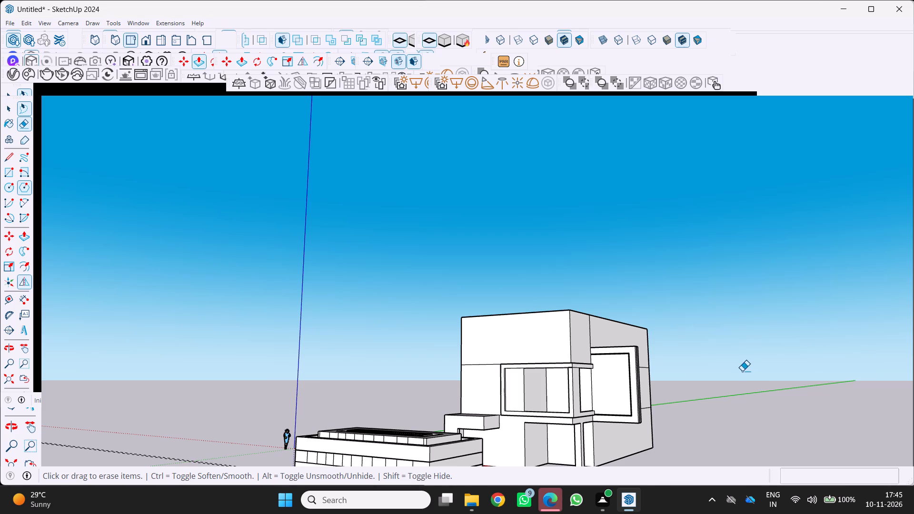
scroll(742, 371, "down", 1)
middle_click_drag(742, 371, 716, 424)
scroll(658, 398, "up", 2)
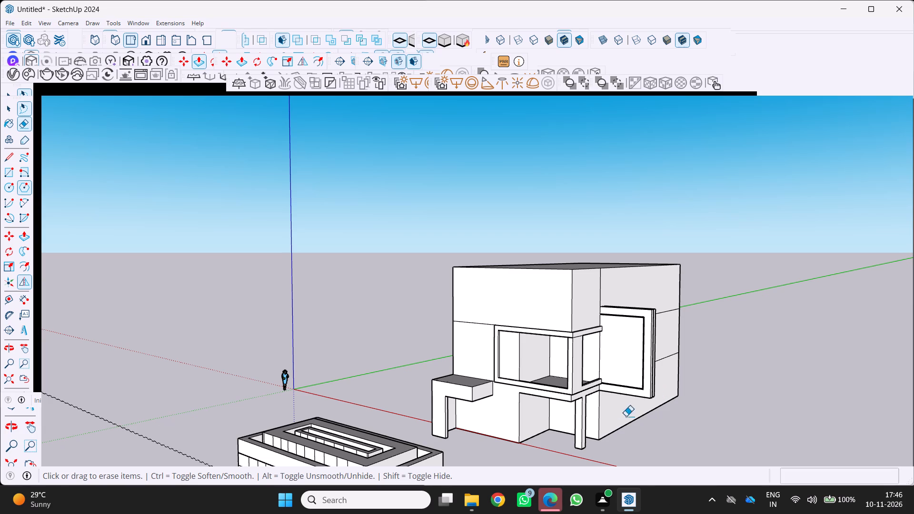
scroll(782, 336, "down", 2)
middle_click_drag(784, 335, 780, 351)
scroll(654, 417, "up", 2)
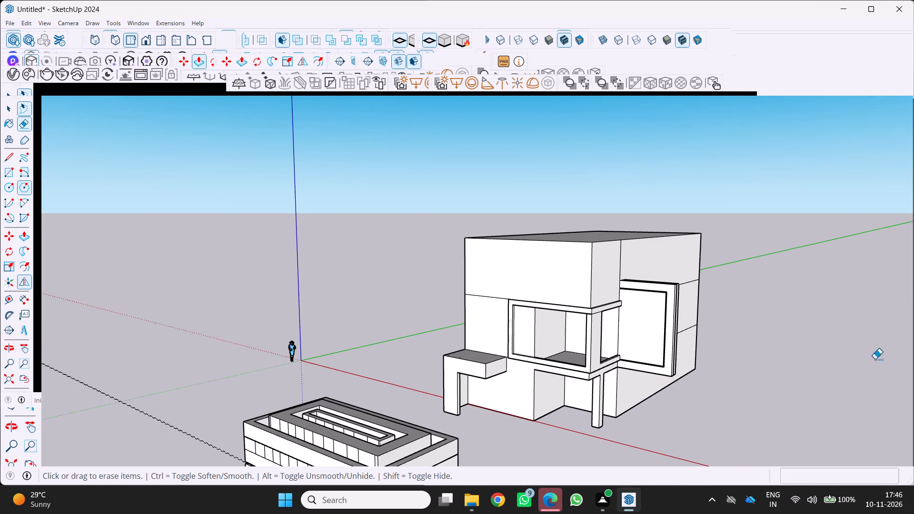
scroll(460, 147, "down", 1)
middle_click_drag(488, 262, 572, 269)
scroll(493, 294, "up", 3)
middle_click_drag(502, 287, 577, 288)
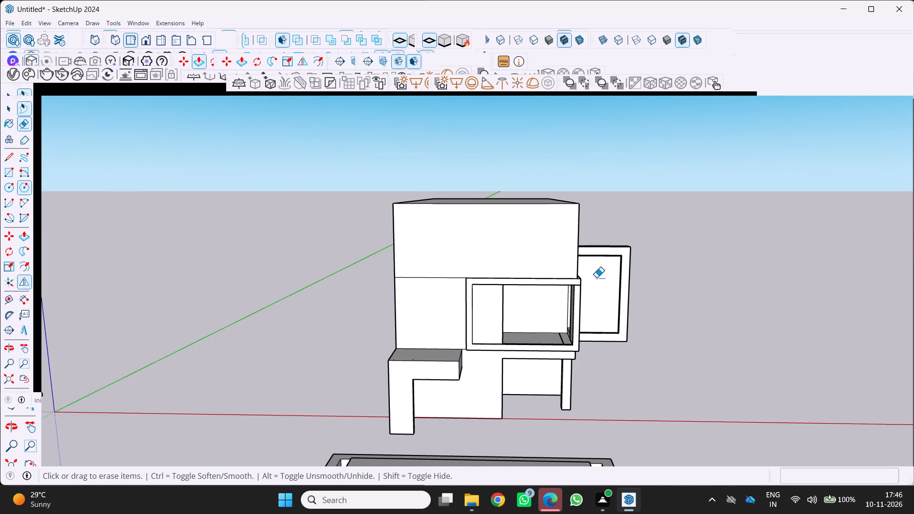
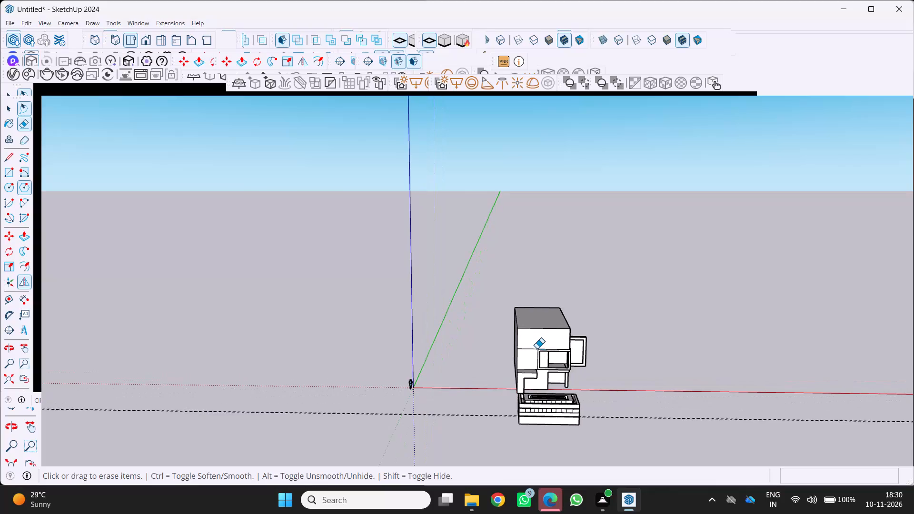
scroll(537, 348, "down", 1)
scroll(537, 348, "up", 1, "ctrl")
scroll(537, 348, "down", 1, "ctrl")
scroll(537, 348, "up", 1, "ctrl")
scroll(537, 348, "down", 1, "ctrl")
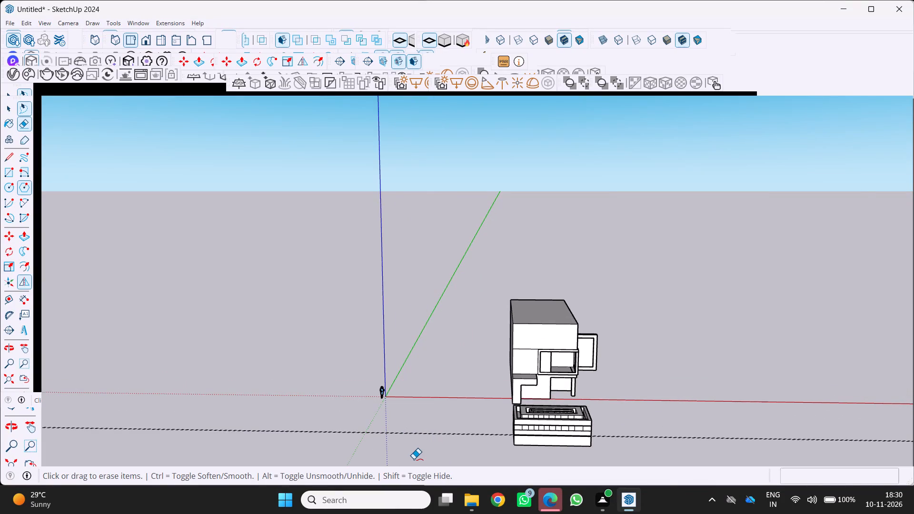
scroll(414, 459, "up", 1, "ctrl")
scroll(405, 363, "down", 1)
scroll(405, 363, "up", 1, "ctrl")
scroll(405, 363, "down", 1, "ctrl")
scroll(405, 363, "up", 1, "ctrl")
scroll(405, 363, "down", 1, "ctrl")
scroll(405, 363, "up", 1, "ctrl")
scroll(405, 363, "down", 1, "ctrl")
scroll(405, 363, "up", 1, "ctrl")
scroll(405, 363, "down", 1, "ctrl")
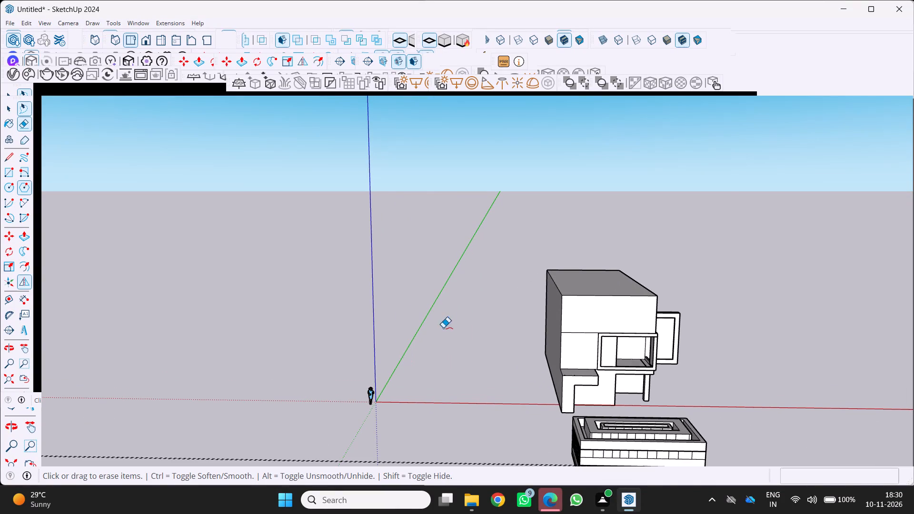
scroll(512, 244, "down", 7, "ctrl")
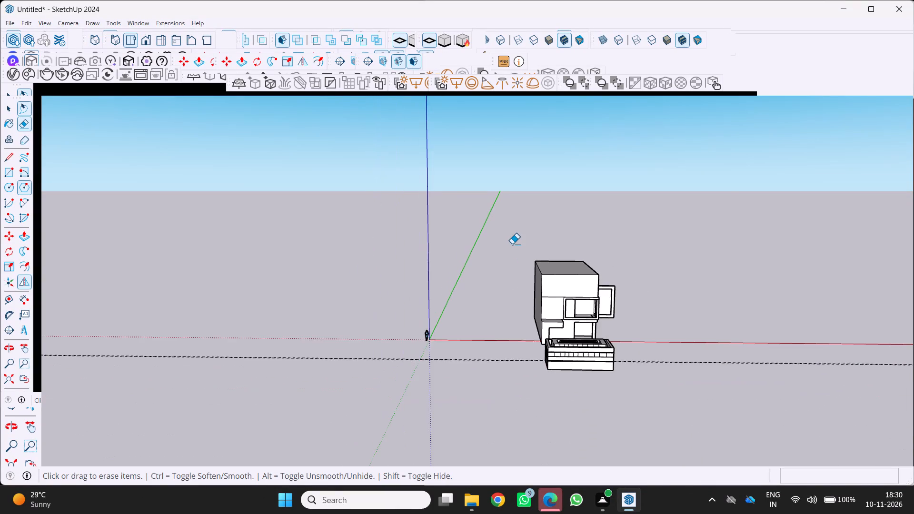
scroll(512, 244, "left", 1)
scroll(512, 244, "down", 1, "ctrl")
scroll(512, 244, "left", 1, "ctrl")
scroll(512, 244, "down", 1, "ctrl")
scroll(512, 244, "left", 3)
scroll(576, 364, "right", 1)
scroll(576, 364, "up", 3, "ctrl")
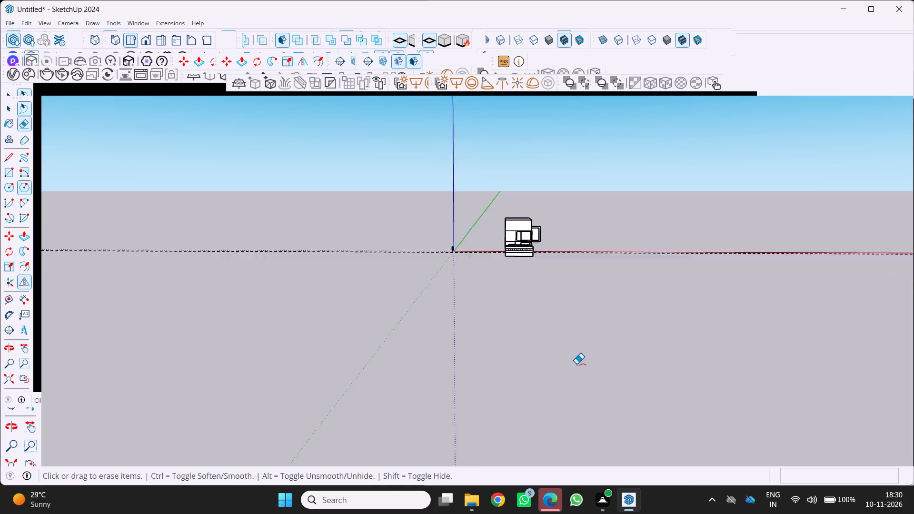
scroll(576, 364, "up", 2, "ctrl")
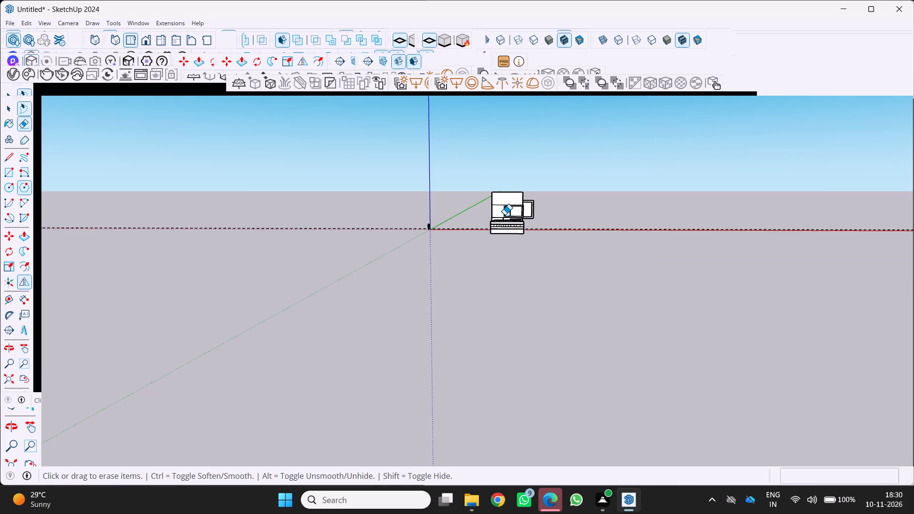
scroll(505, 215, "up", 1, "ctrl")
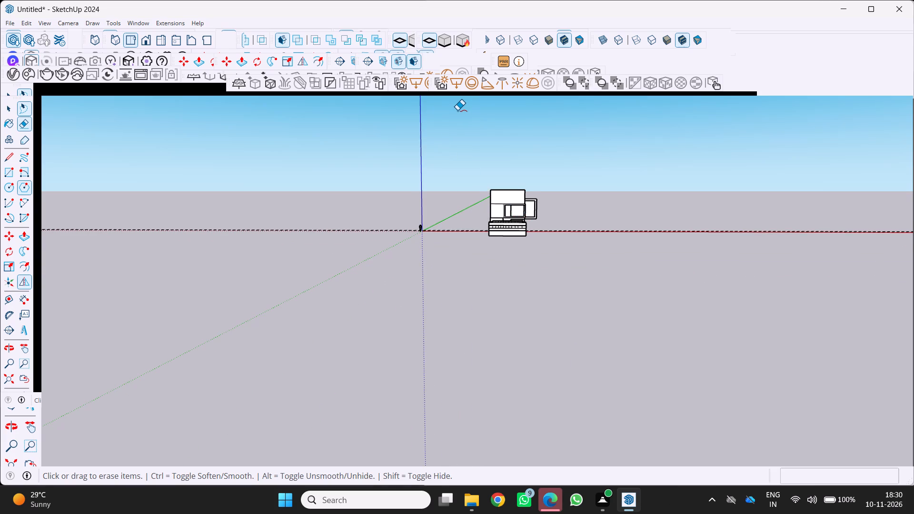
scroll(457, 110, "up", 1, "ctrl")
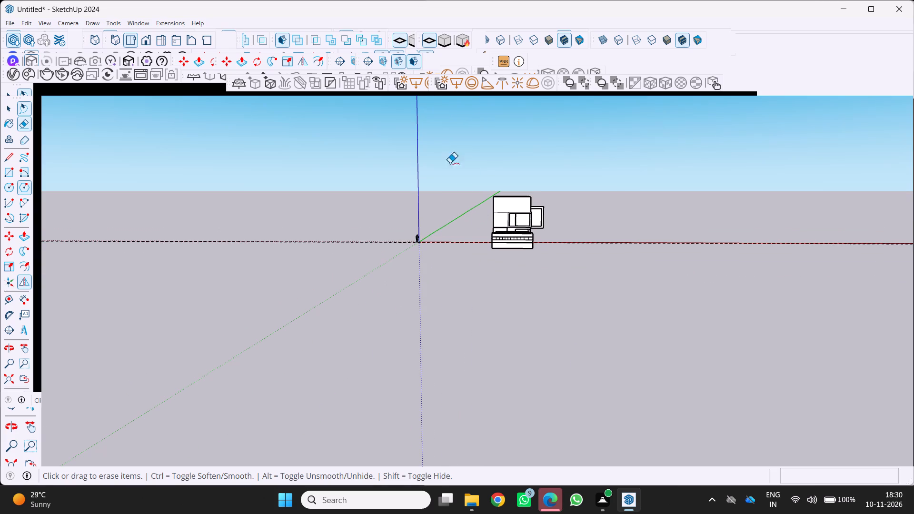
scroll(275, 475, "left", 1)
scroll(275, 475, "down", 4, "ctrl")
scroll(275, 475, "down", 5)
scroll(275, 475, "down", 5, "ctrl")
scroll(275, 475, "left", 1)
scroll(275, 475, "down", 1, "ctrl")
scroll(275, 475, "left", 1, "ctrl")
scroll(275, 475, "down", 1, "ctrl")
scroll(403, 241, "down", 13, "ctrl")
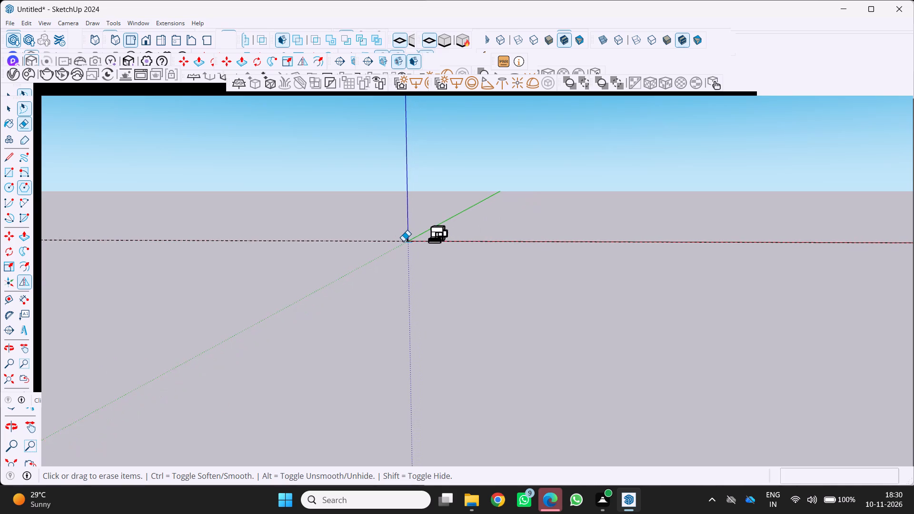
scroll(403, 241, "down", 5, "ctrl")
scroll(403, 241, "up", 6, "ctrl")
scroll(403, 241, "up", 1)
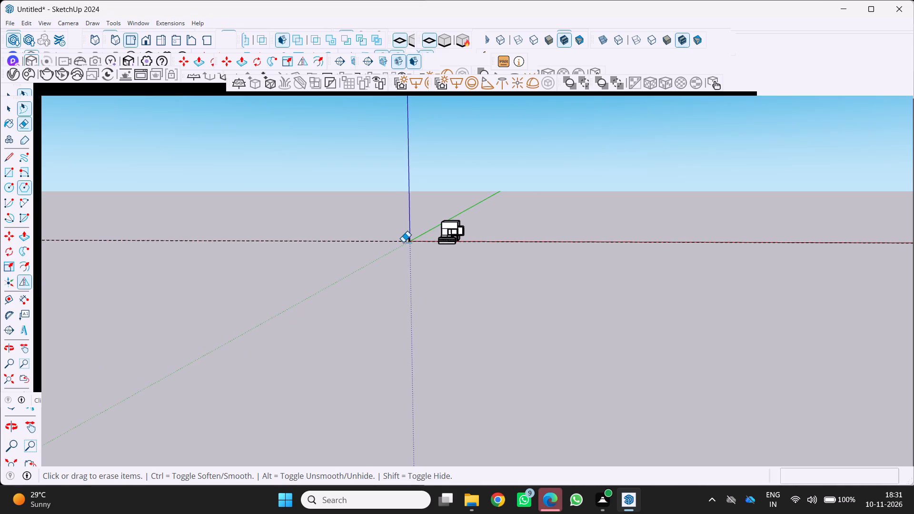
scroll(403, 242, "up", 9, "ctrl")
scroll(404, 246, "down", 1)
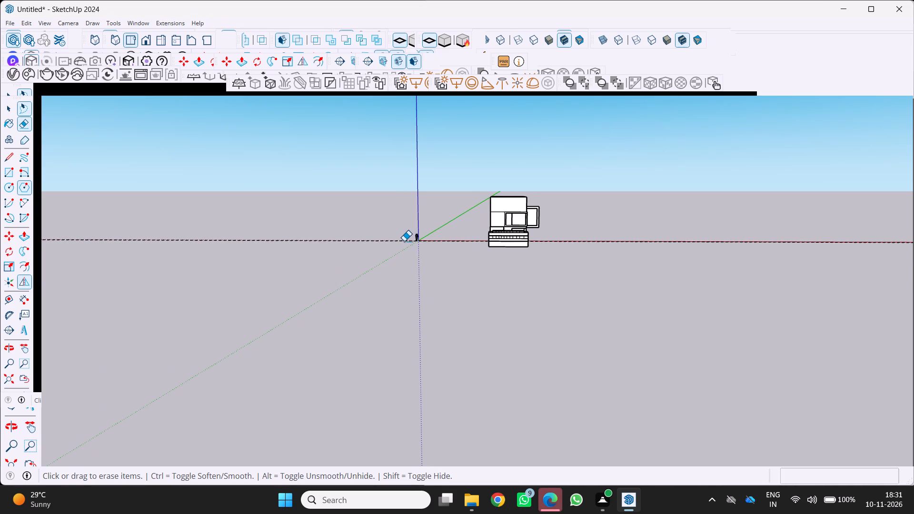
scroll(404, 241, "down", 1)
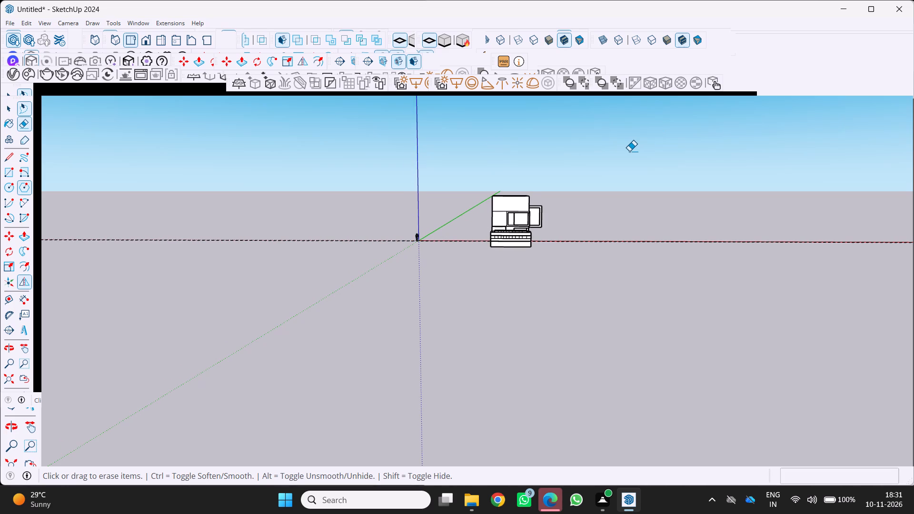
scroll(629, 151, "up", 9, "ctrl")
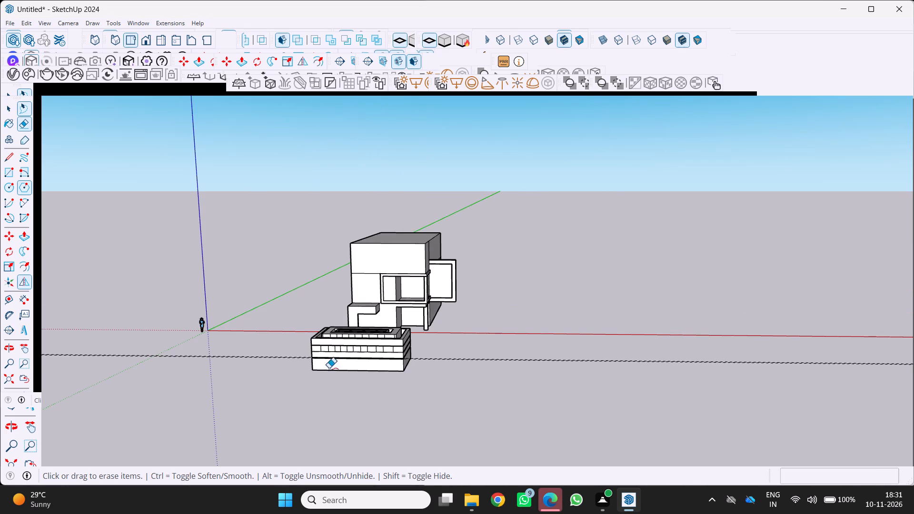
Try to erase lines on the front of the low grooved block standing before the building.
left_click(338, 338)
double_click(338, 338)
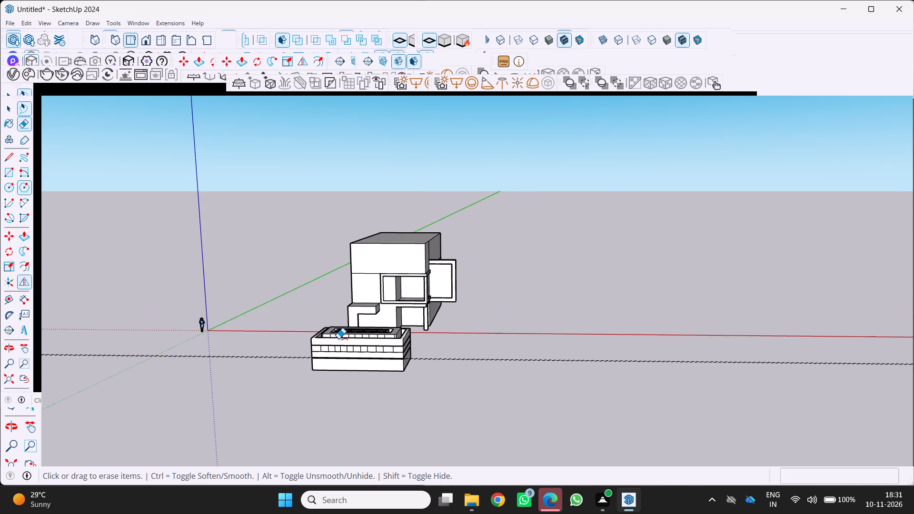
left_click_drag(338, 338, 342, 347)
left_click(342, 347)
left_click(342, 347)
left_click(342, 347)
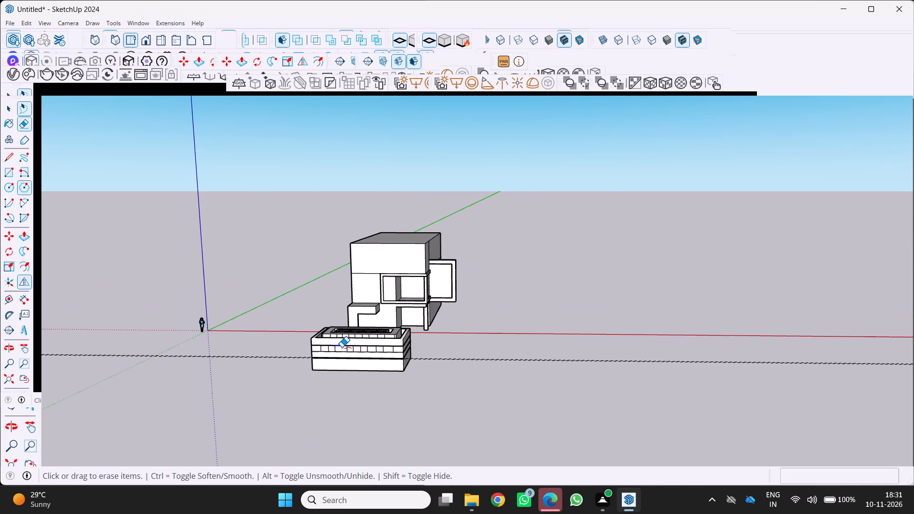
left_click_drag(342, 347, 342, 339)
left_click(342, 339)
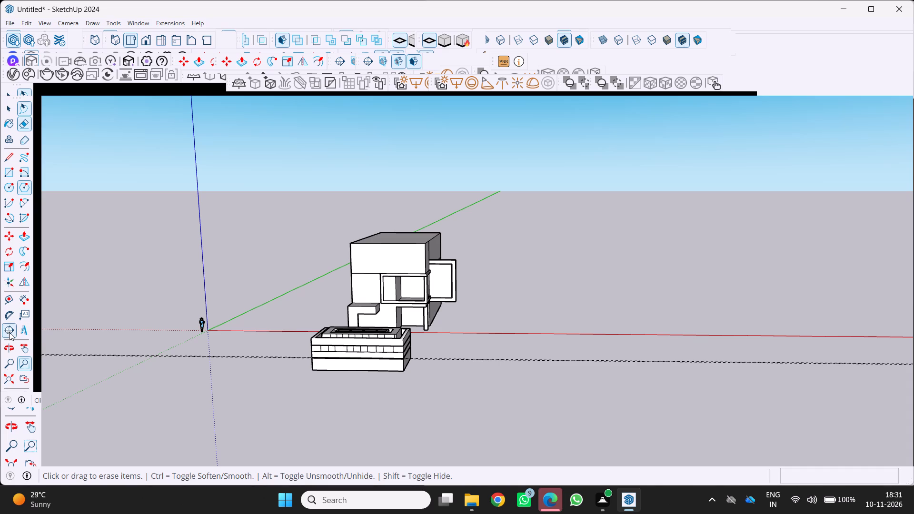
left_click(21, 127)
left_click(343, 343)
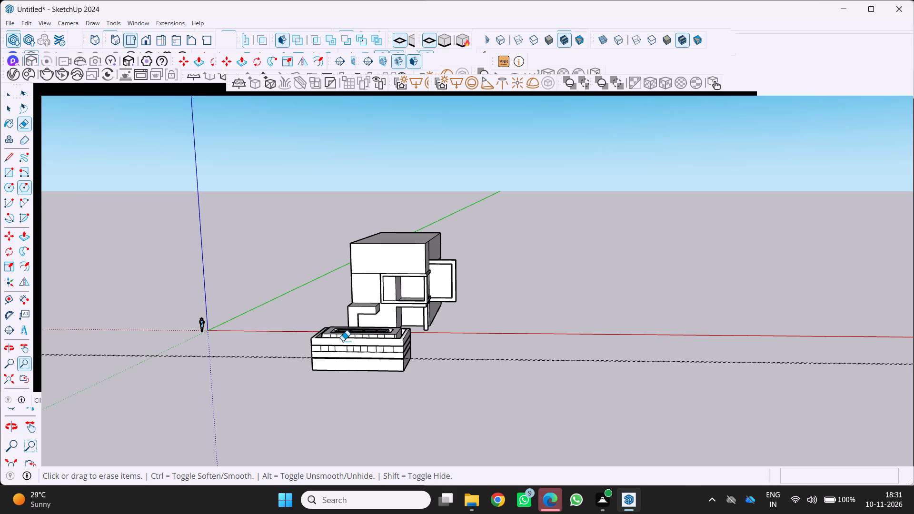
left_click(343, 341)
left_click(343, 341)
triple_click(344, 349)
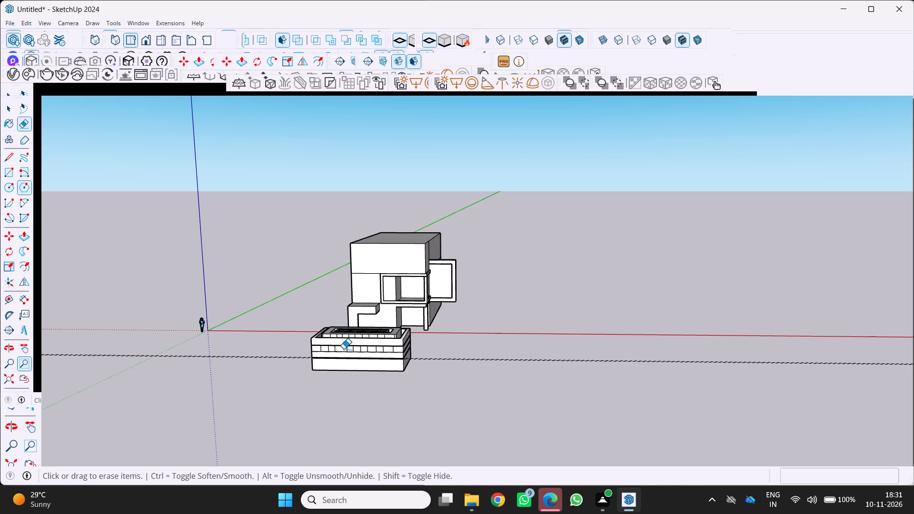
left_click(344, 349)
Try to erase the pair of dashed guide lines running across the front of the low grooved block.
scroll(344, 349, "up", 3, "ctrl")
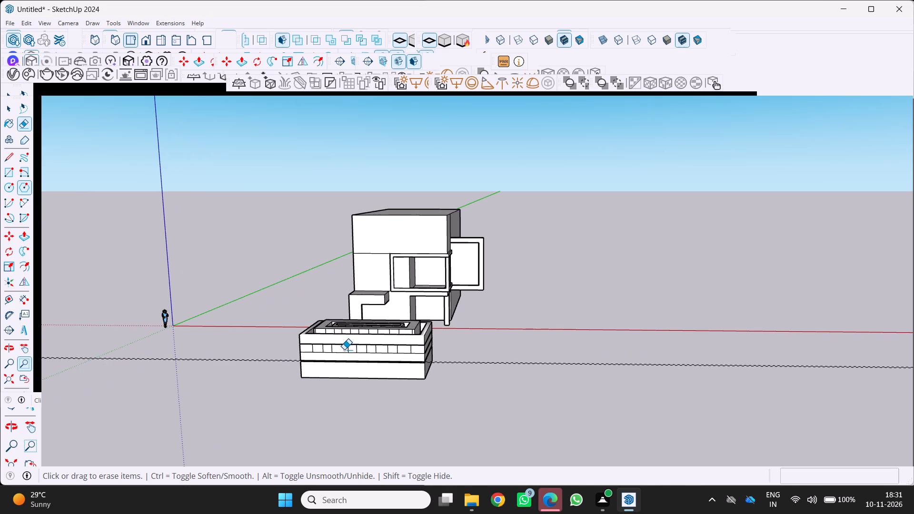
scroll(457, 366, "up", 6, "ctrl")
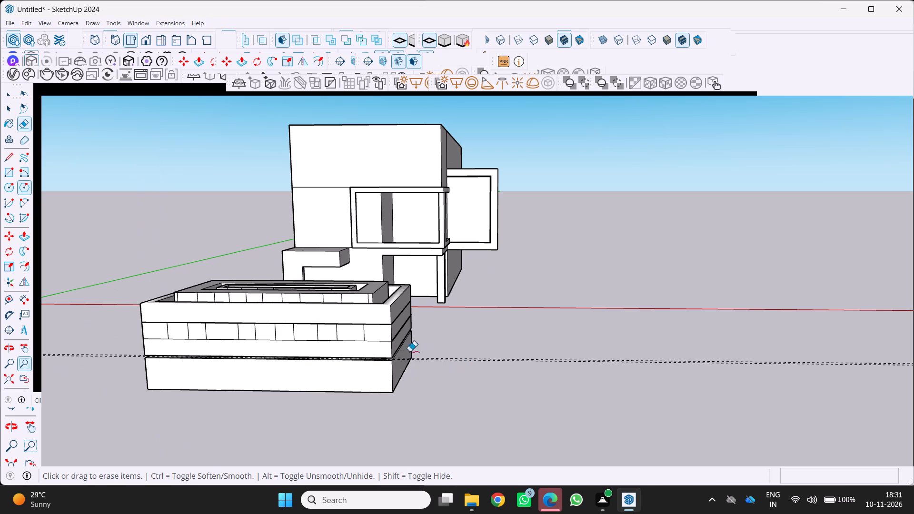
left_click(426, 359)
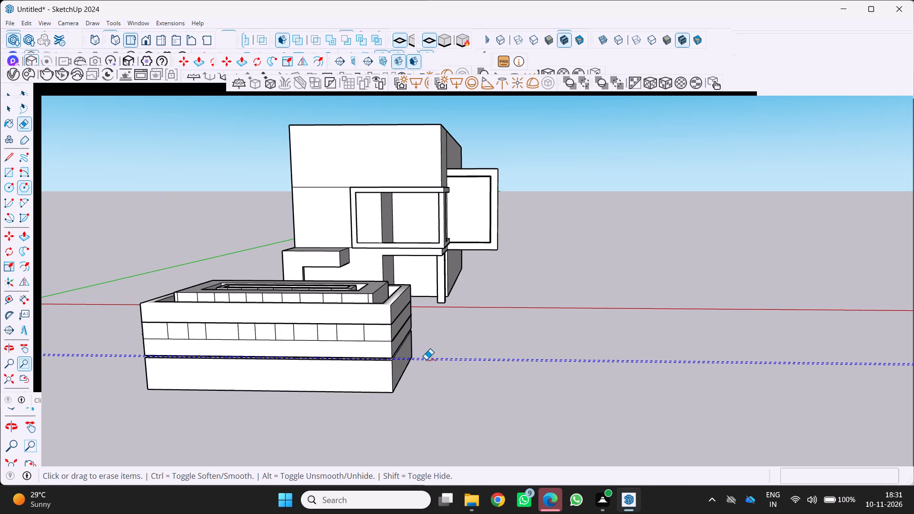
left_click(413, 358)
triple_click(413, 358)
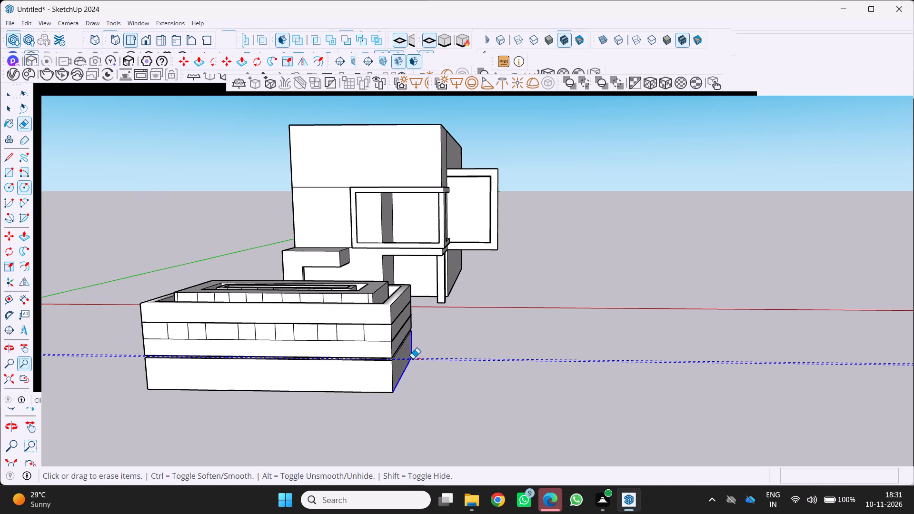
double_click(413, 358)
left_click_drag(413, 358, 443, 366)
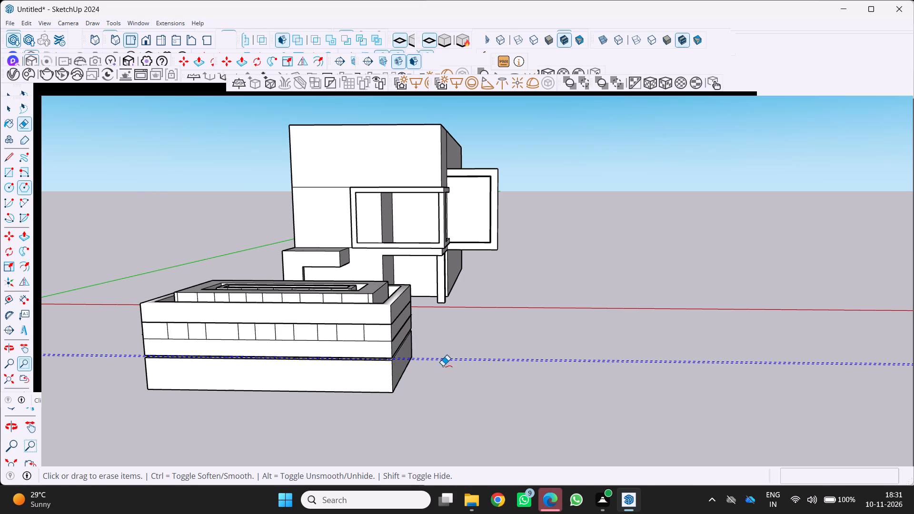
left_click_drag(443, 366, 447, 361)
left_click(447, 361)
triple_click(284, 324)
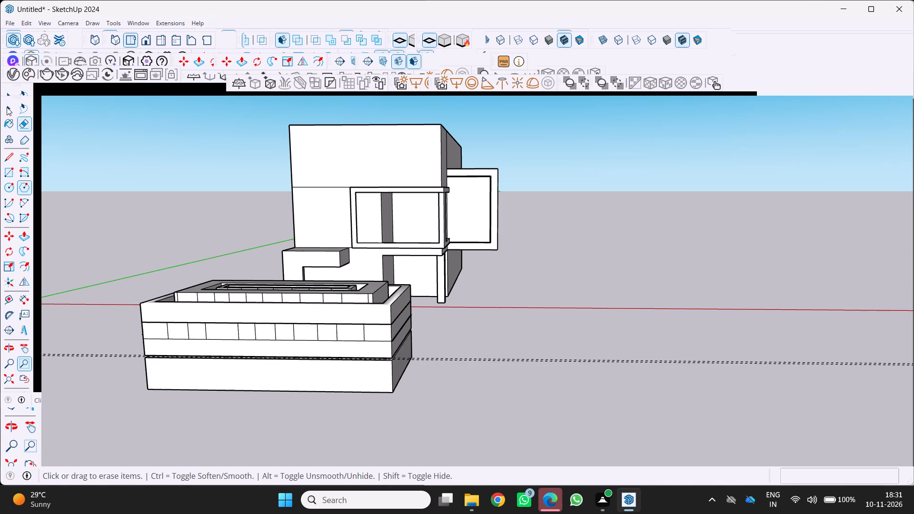
Activate the Paint Bucket and hide the Default Tray that opens with its material libraries.
left_click(12, 124)
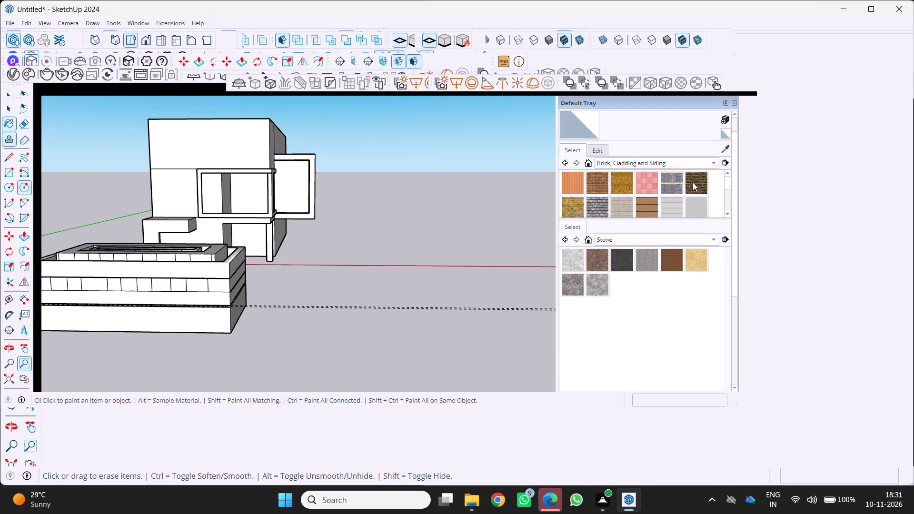
left_click(735, 103)
Examine the building's front, corner terrace and side panel together with the low grooved block, from near and far.
scroll(526, 227, "up", 2, "ctrl")
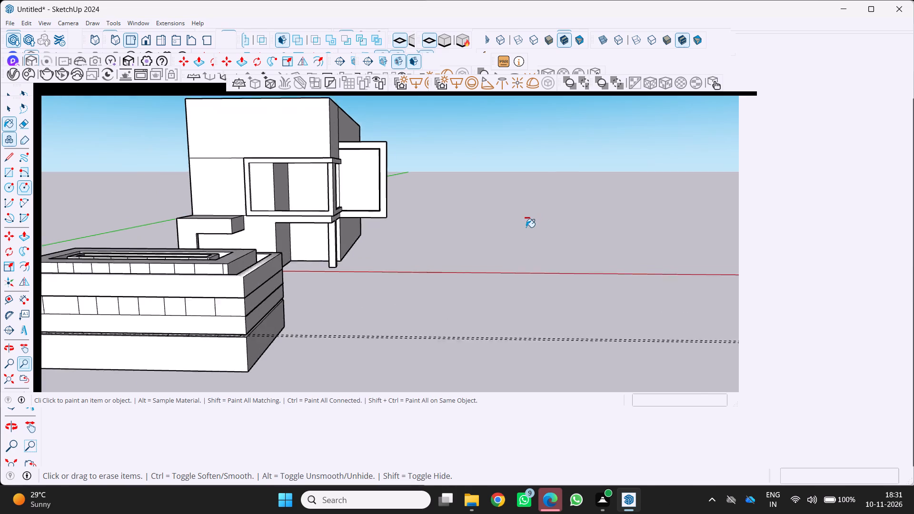
scroll(526, 227, "up", 2, "ctrl")
scroll(363, 191, "down", 6, "ctrl")
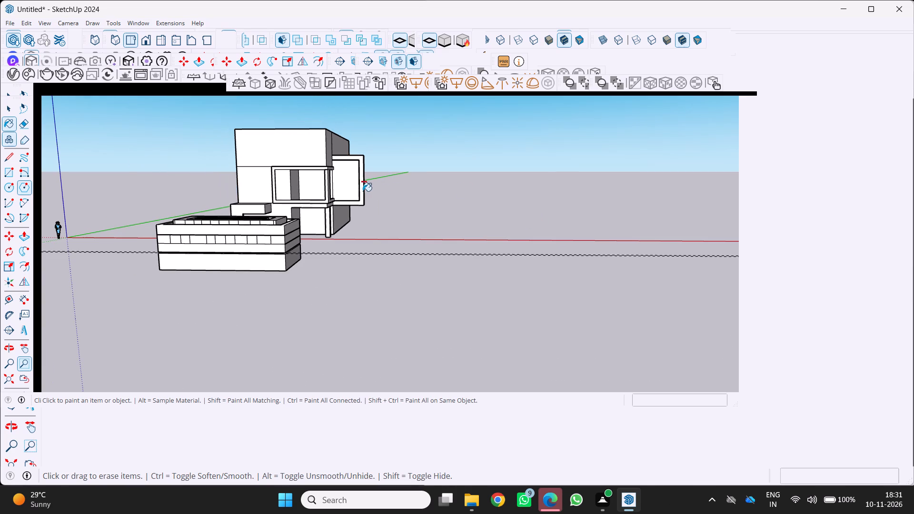
scroll(122, 169, "right", 1)
scroll(122, 169, "left", 1)
scroll(122, 169, "down", 6, "ctrl")
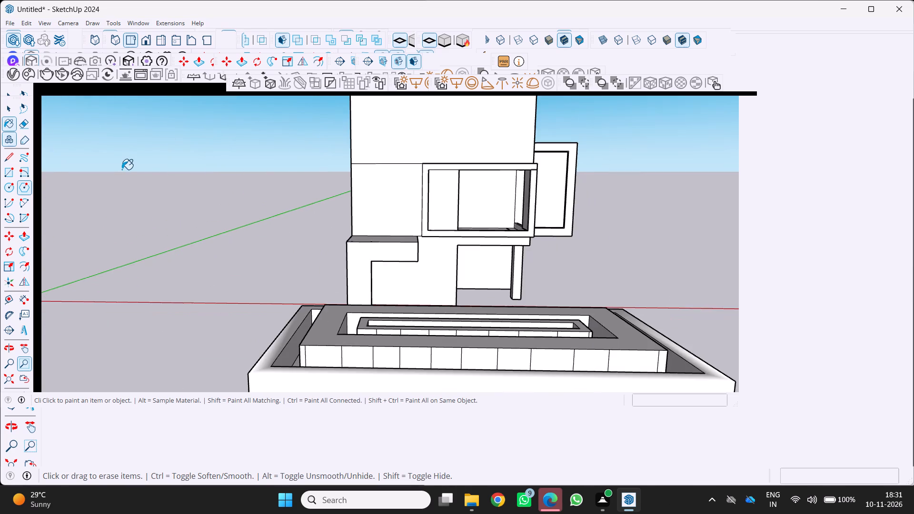
scroll(122, 169, "left", 1)
scroll(122, 169, "down", 1, "ctrl")
scroll(122, 169, "left", 1, "ctrl")
scroll(122, 169, "down", 1, "ctrl")
scroll(122, 169, "left", 1)
scroll(122, 169, "down", 1, "ctrl")
scroll(122, 169, "left", 1, "ctrl")
scroll(122, 169, "down", 1, "ctrl")
scroll(122, 169, "left", 1, "ctrl")
scroll(122, 169, "down", 1, "ctrl")
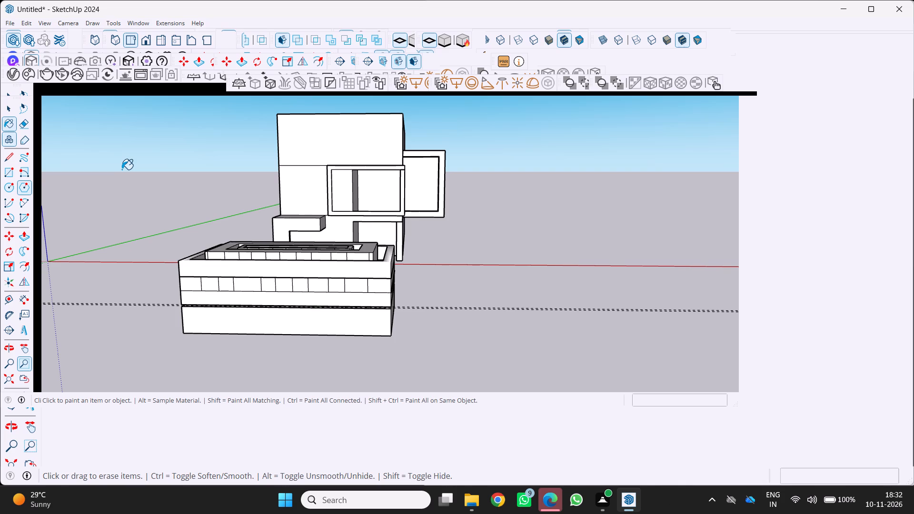
scroll(122, 169, "up", 2)
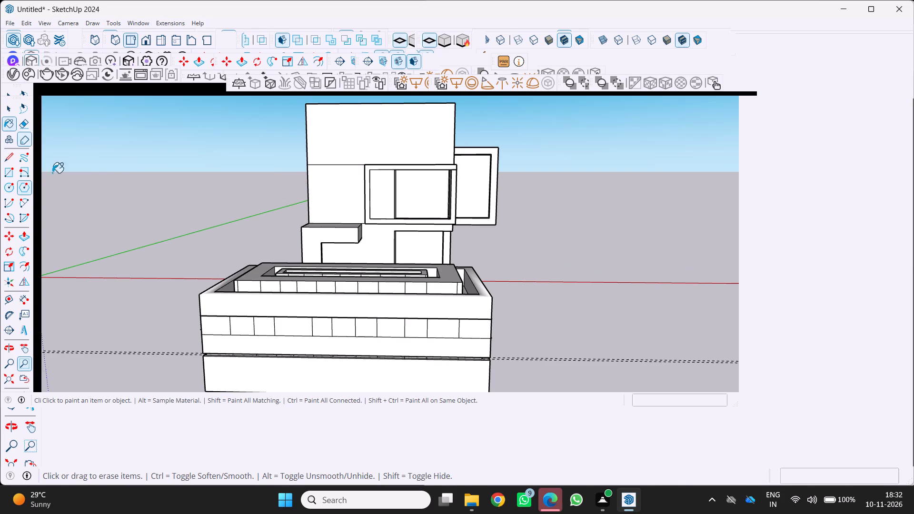
scroll(164, 275, "down", 3)
scroll(170, 268, "up", 4)
middle_click_drag(184, 259, 189, 279)
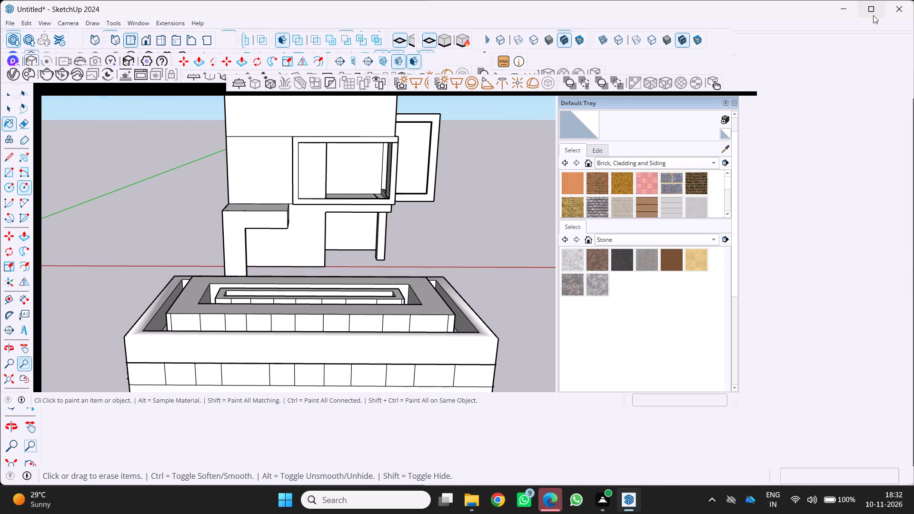
Maximize the modelling window and try to close the Default Tray.
left_click(872, 10)
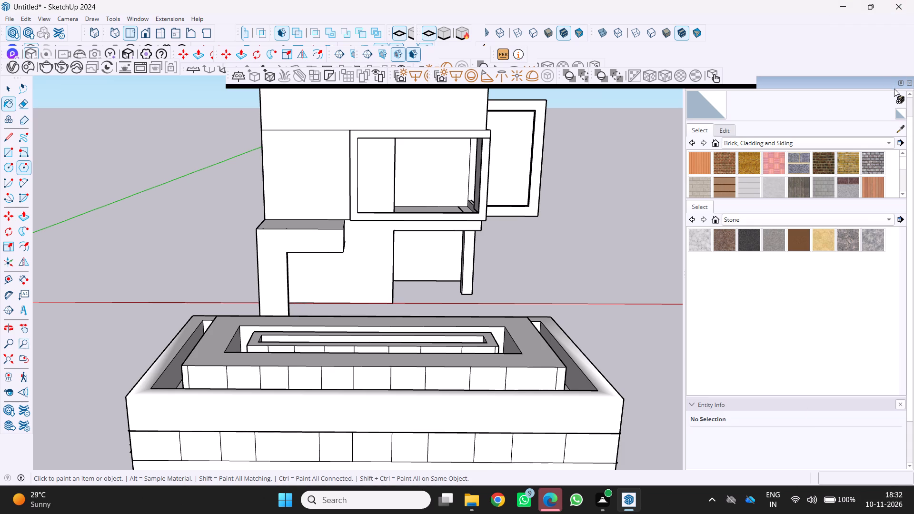
left_click(911, 83)
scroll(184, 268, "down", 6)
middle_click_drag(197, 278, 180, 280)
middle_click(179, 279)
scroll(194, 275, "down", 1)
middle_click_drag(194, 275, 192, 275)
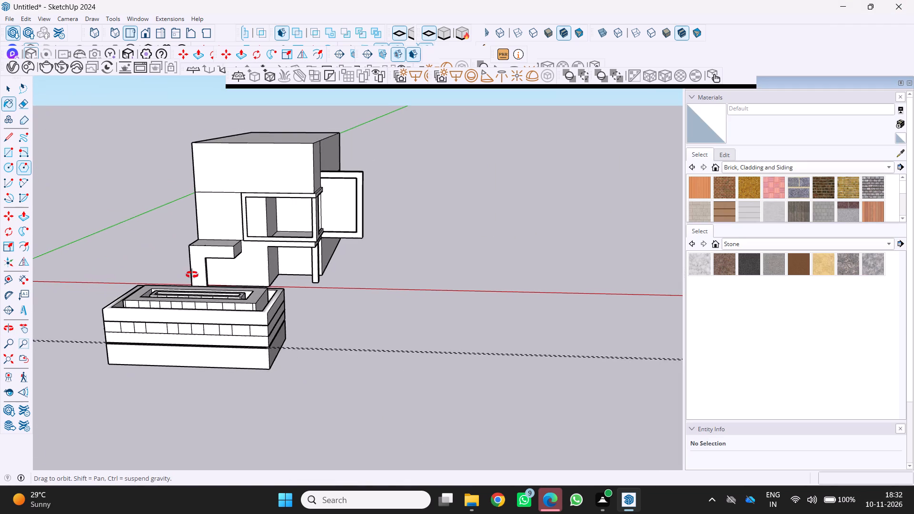
Examine the building and the low grooved block together from the front, both sides and above.
middle_click_drag(192, 275, 186, 273)
scroll(205, 260, "up", 5)
middle_click_drag(197, 253, 137, 252)
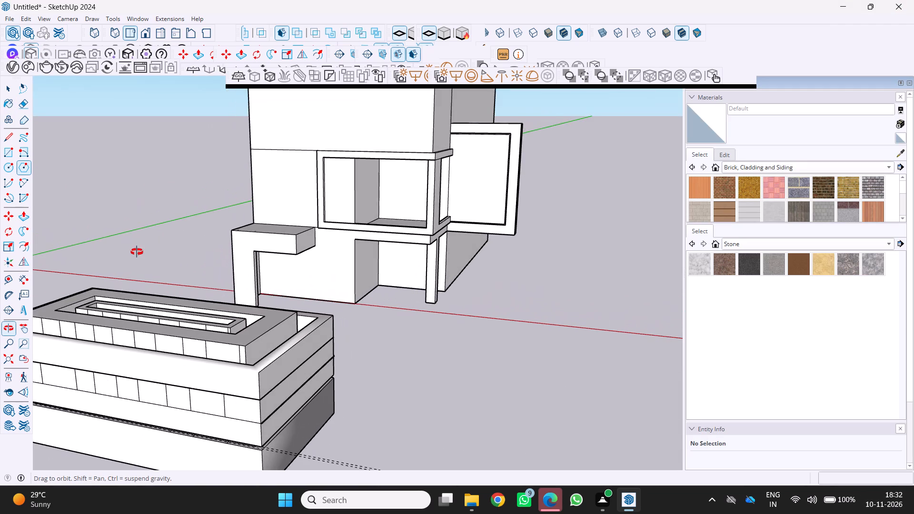
middle_click_drag(137, 252, 143, 252)
middle_click_drag(146, 252, 131, 248)
scroll(131, 247, "down", 4)
middle_click(131, 247)
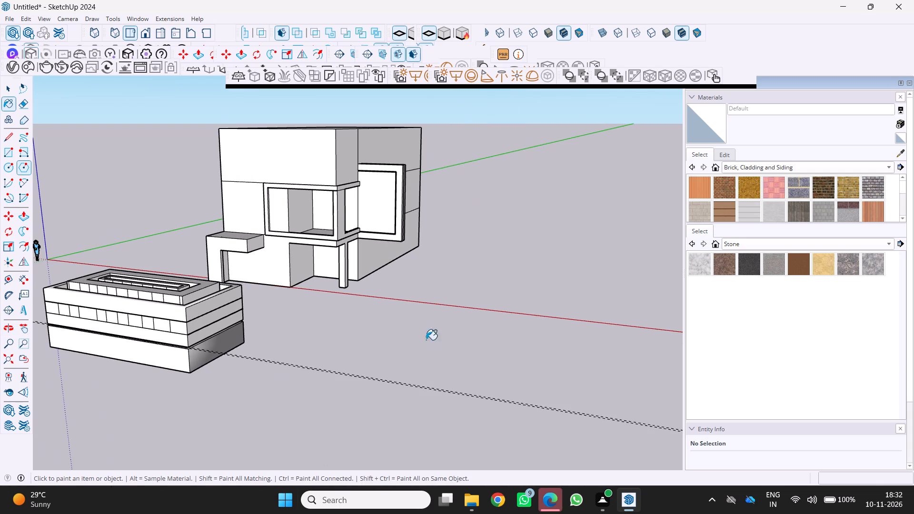
scroll(345, 332, "down", 3)
middle_click_drag(341, 310, 463, 382)
scroll(89, 371, "up", 2)
middle_click_drag(85, 367, 213, 353)
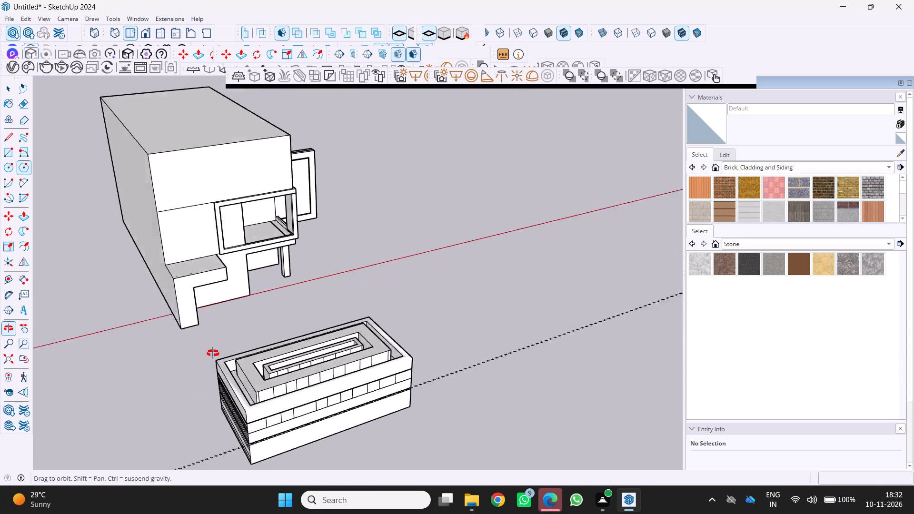
middle_click_drag(213, 353, 171, 283)
scroll(240, 369, "up", 3)
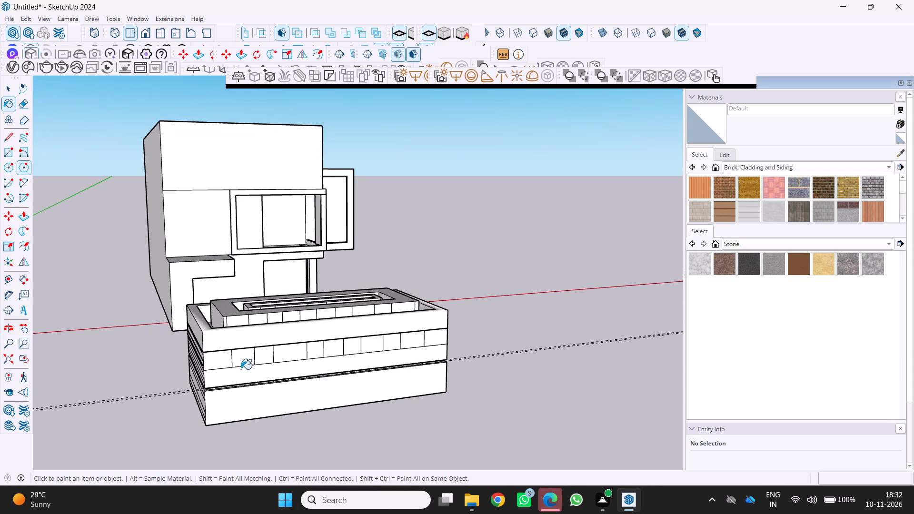
middle_click_drag(242, 371, 180, 410)
scroll(175, 314, "up", 1)
scroll(191, 266, "up", 1)
middle_click_drag(199, 271, 230, 313)
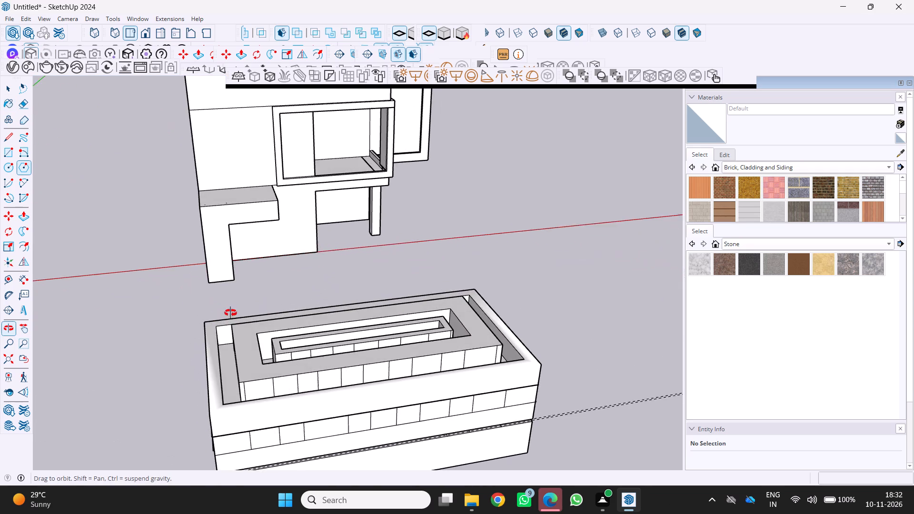
middle_click_drag(230, 313, 231, 313)
scroll(200, 326, "down", 3)
middle_click_drag(200, 326, 97, 277)
scroll(194, 420, "up", 2)
middle_click_drag(194, 420, 86, 347)
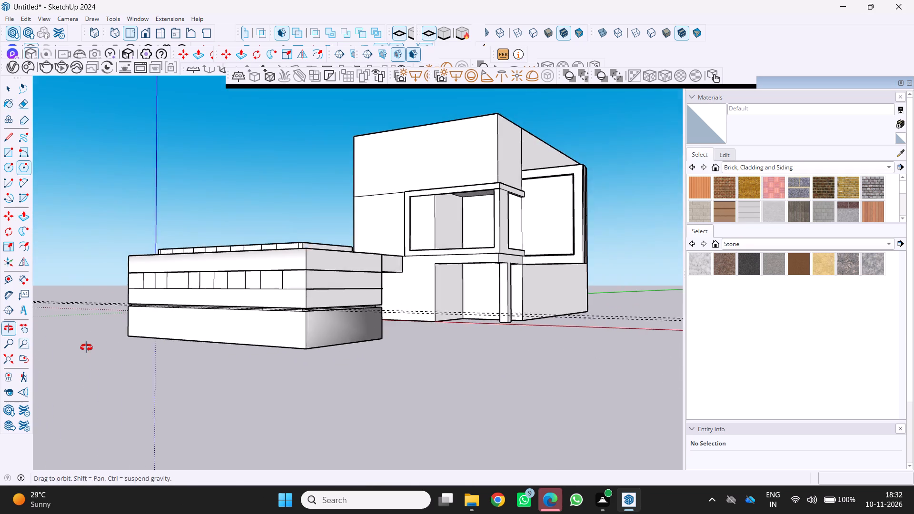
middle_click_drag(86, 347, 89, 347)
middle_click_drag(130, 372, 82, 355)
scroll(81, 359, "down", 7)
middle_click_drag(80, 350, 87, 410)
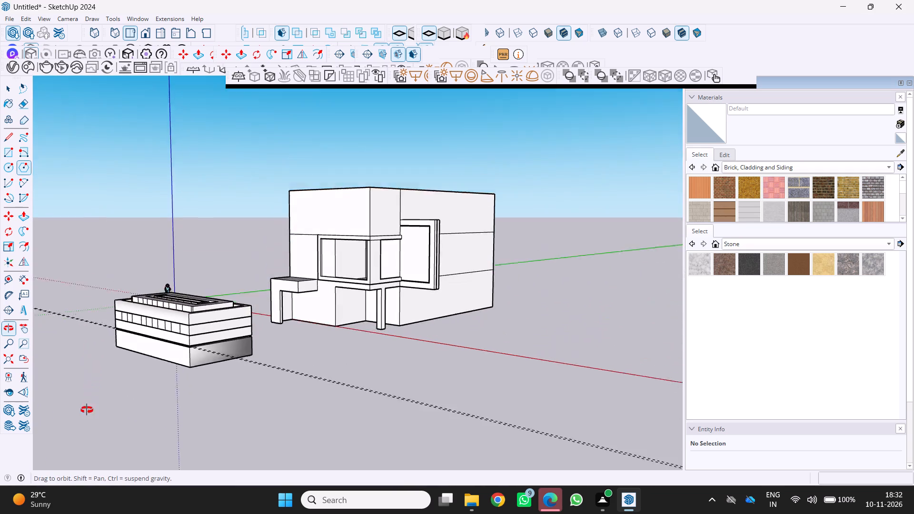
middle_click_drag(87, 410, 60, 449)
scroll(101, 425, "up", 1)
middle_click_drag(102, 425, 304, 452)
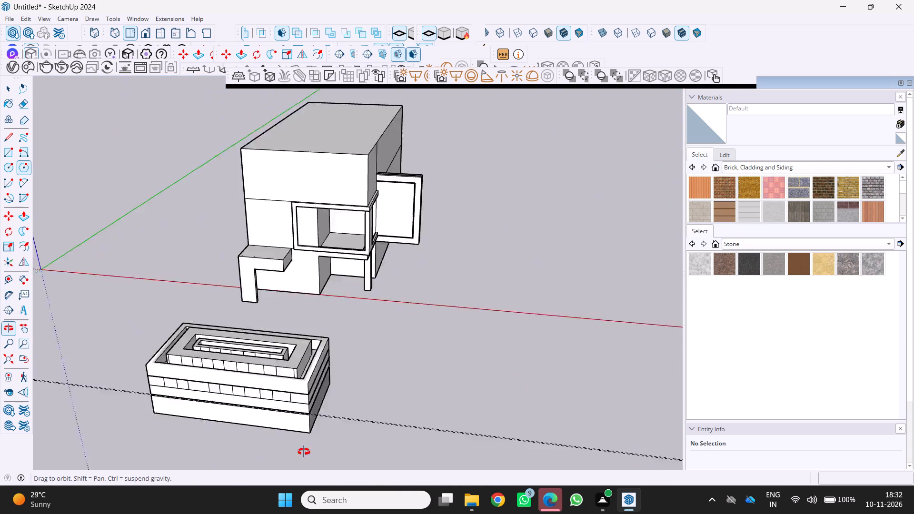
middle_click_drag(304, 452, 314, 439)
scroll(32, 279, "up", 2)
middle_click_drag(74, 268, 179, 232)
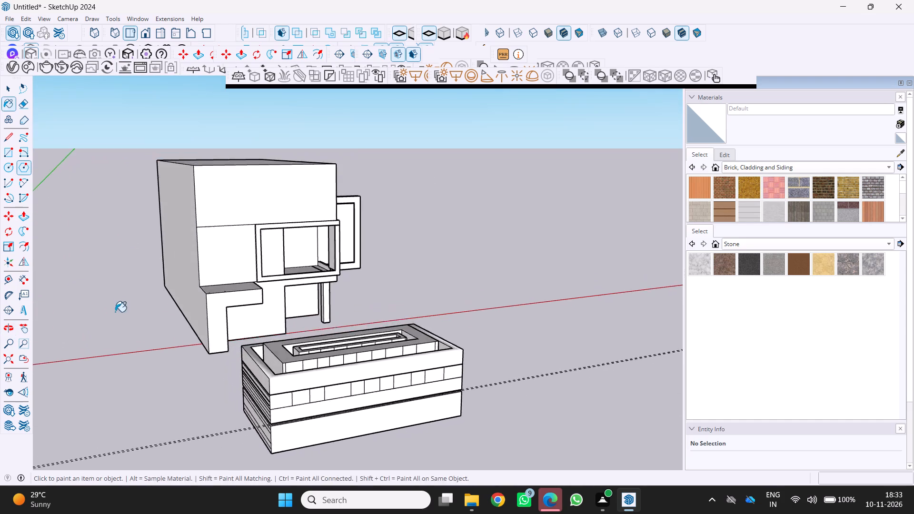
scroll(114, 311, "up", 1)
middle_click_drag(118, 308, 31, 302)
scroll(31, 302, "up", 1)
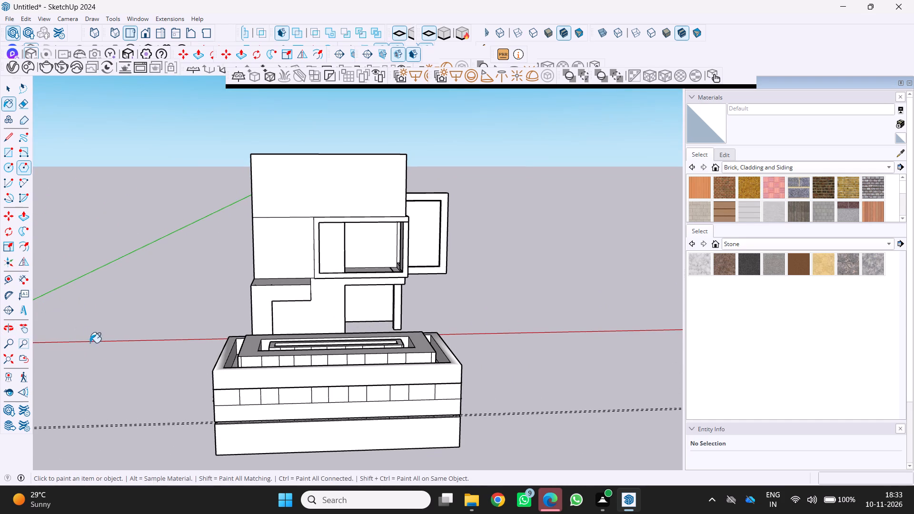
middle_click_drag(92, 339, 63, 386)
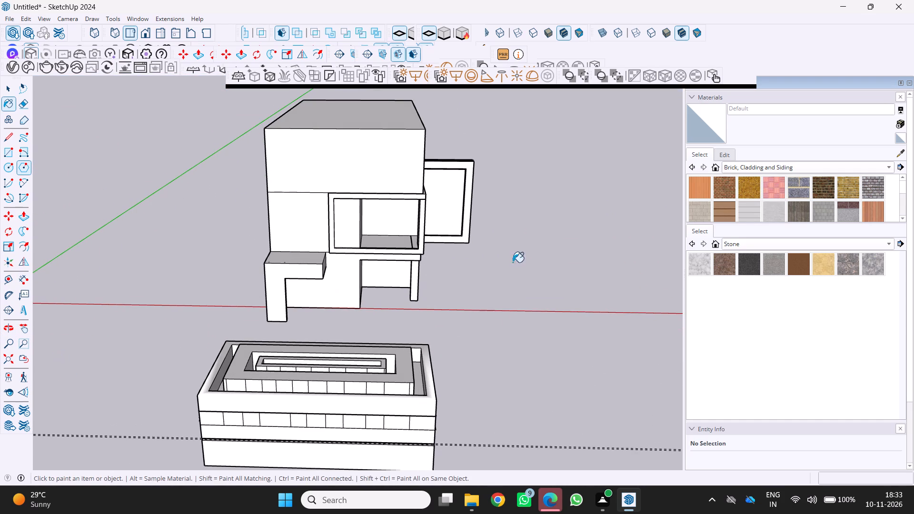
Examine the building's framed corner terrace, L-shaped front frame and projecting side panel up close and from a distance.
scroll(460, 272, "up", 1)
middle_click(455, 271)
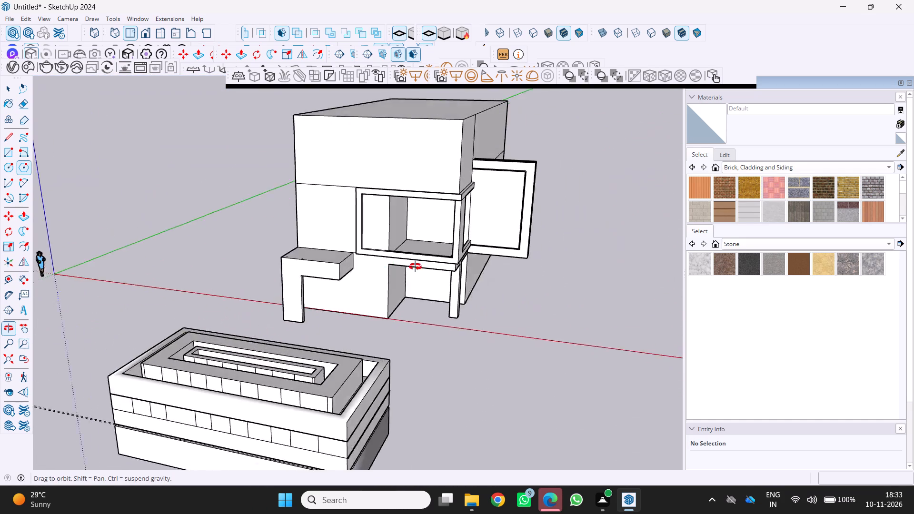
scroll(373, 225, "up", 4)
middle_click_drag(357, 205, 305, 308)
scroll(300, 296, "down", 3)
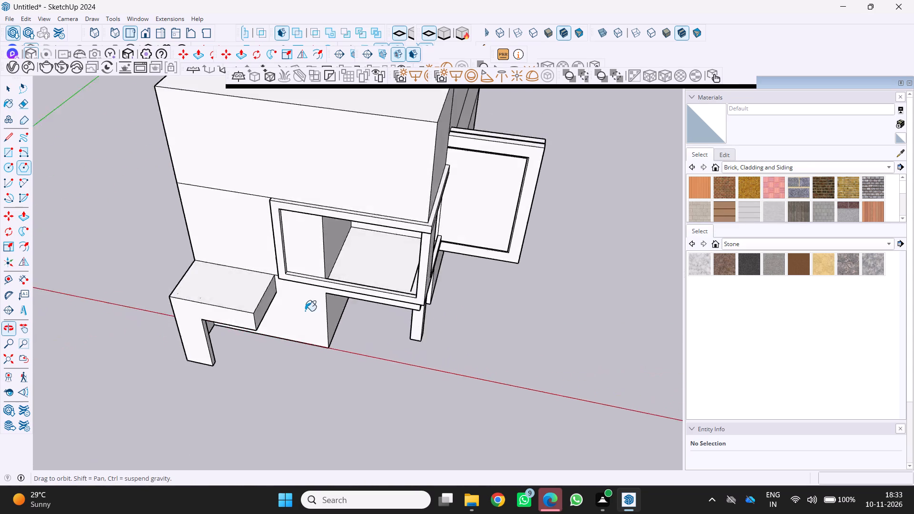
scroll(305, 311, "down", 4)
middle_click_drag(328, 306, 278, 160)
scroll(284, 170, "up", 5)
middle_click_drag(309, 305, 266, 253)
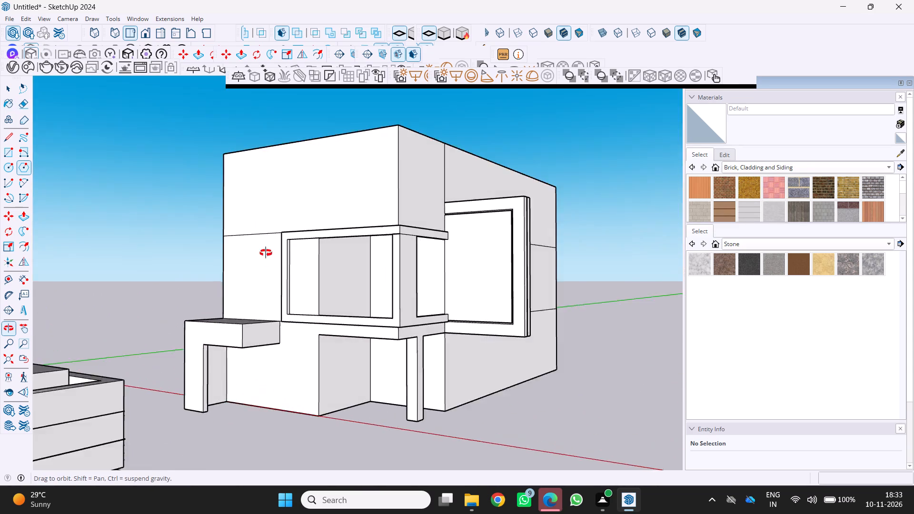
middle_click_drag(266, 253, 265, 253)
scroll(271, 255, "up", 4)
middle_click_drag(328, 253, 356, 287)
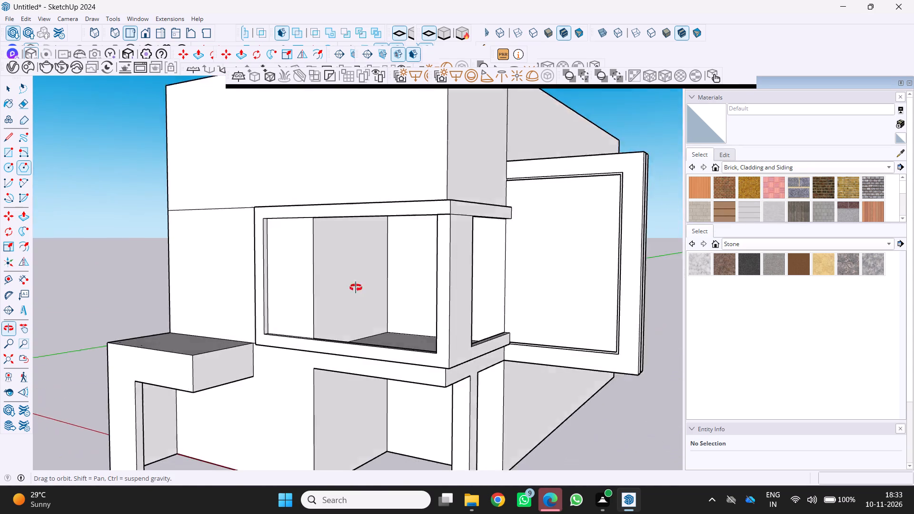
middle_click_drag(356, 287, 470, 346)
scroll(437, 354, "down", 5)
middle_click_drag(446, 340, 181, 318)
scroll(181, 318, "up", 2)
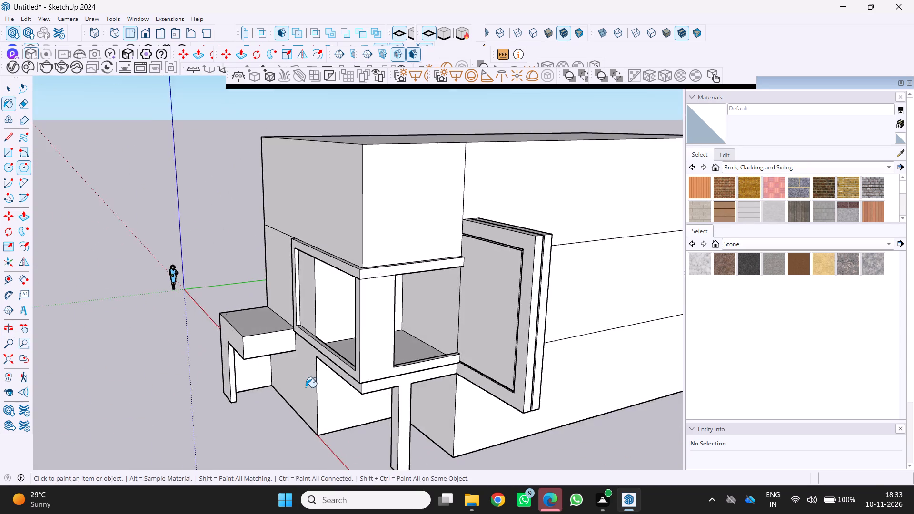
scroll(306, 387, "up", 1)
middle_click_drag(305, 387, 248, 371)
scroll(252, 370, "down", 4)
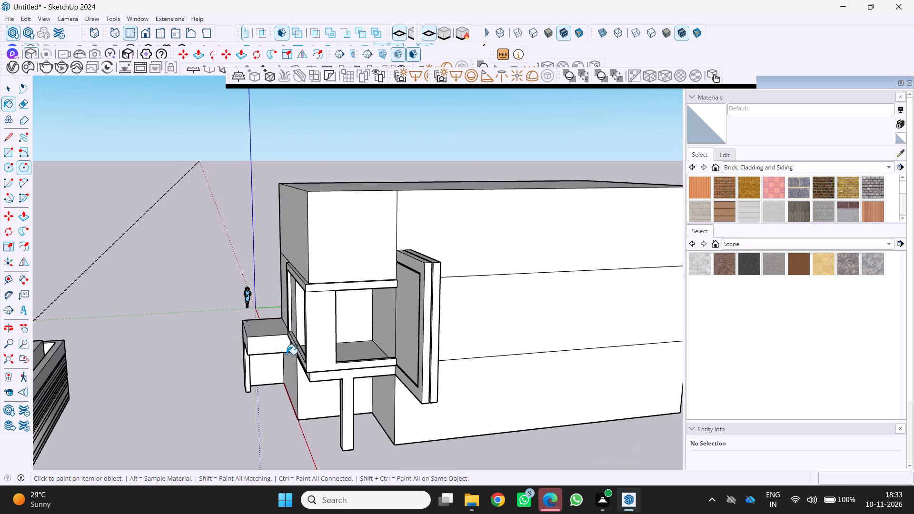
middle_click_drag(287, 355, 438, 357)
scroll(294, 362, "down", 7)
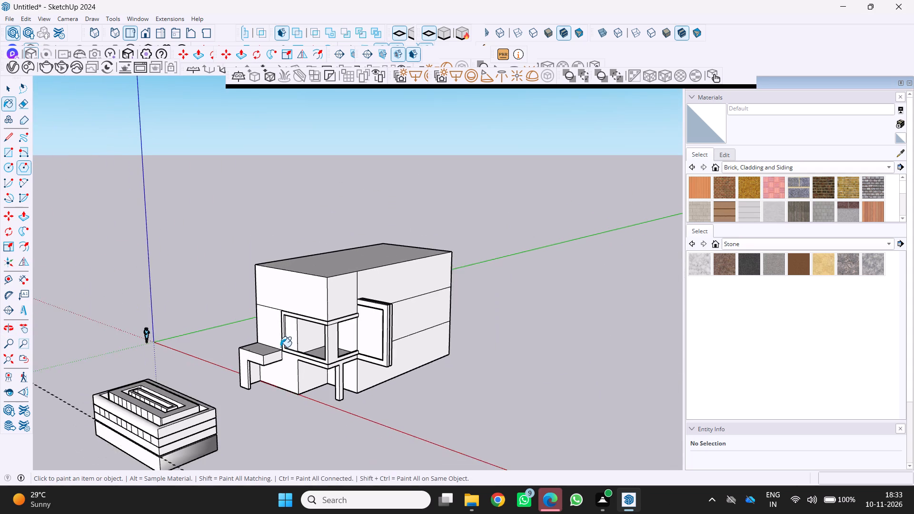
middle_click_drag(280, 347, 259, 358)
scroll(272, 345, "up", 9)
middle_click_drag(258, 341, 149, 341)
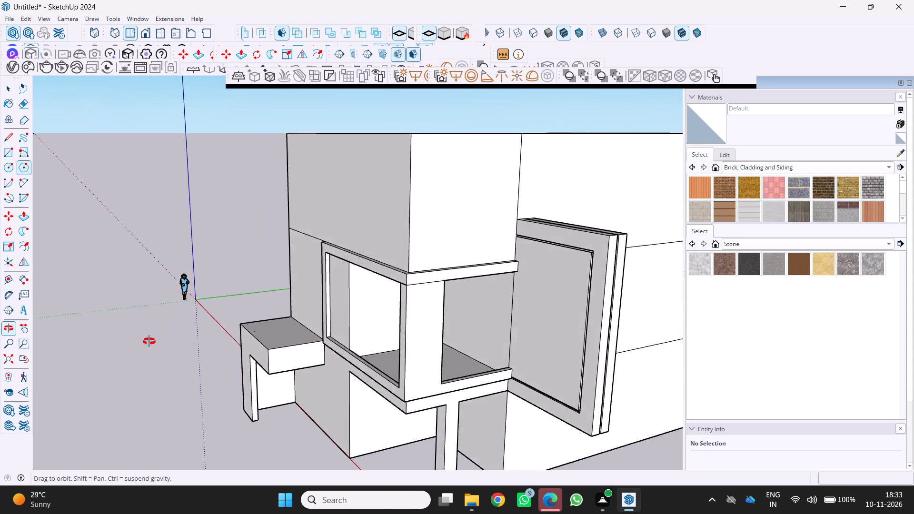
middle_click_drag(149, 341, 486, 341)
scroll(306, 368, "down", 3)
middle_click_drag(304, 370, 455, 321)
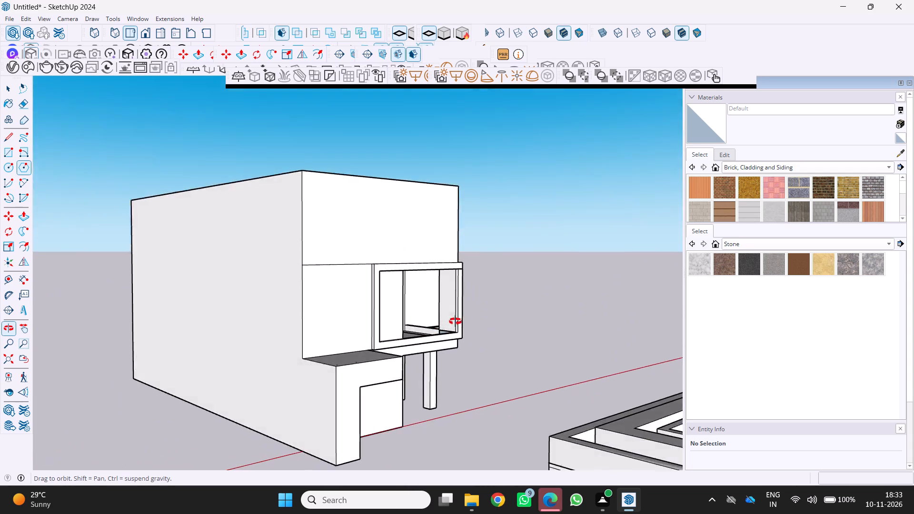
middle_click_drag(455, 321, 265, 354)
scroll(261, 352, "down", 6)
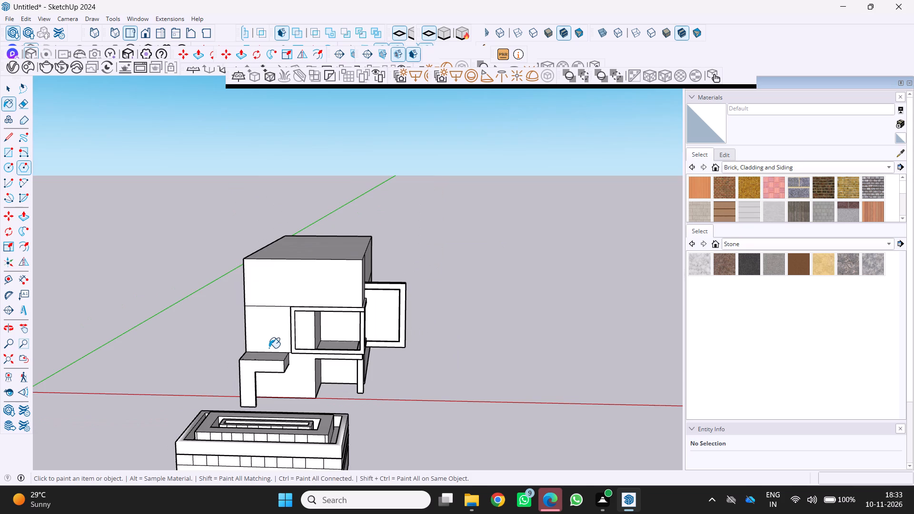
middle_click_drag(264, 358, 258, 377)
scroll(268, 389, "up", 4)
scroll(258, 378, "down", 6)
scroll(256, 435, "up", 3)
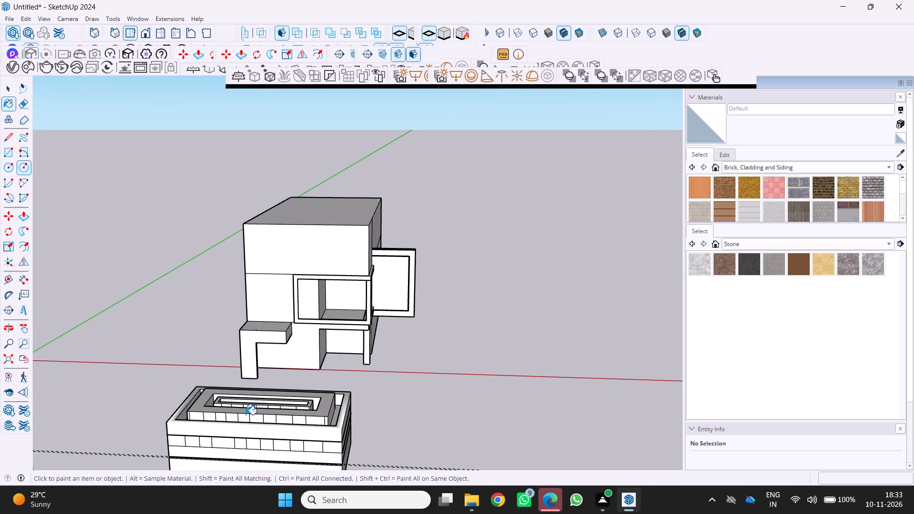
Close the Default Tray to free the modelling area.
left_click(246, 415)
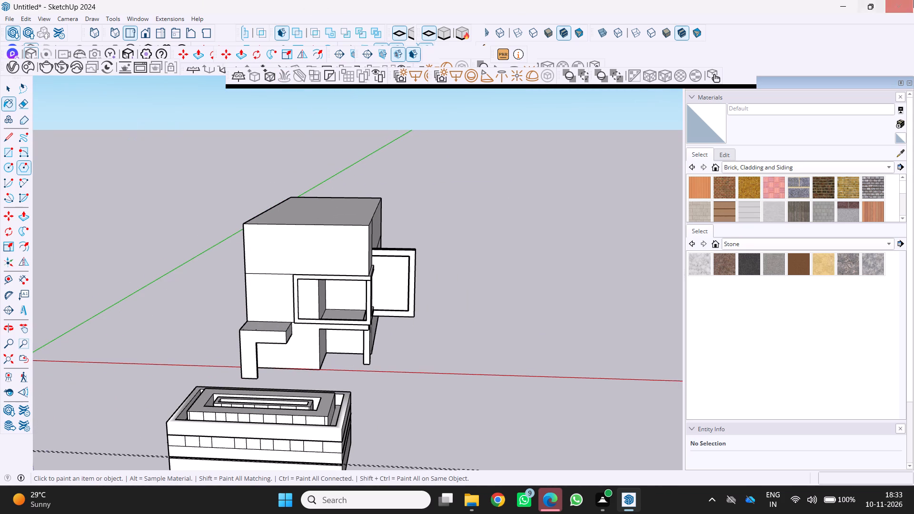
left_click_drag(279, 76, 174, 143)
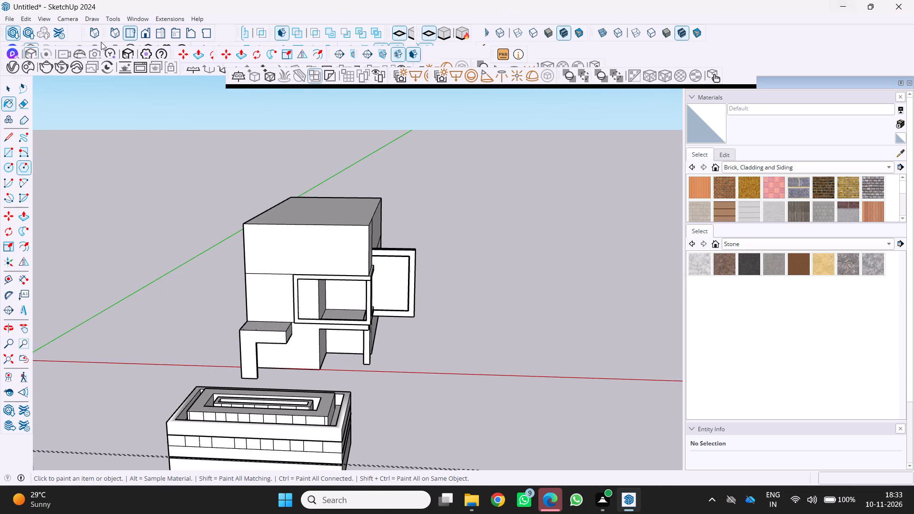
left_click(910, 82)
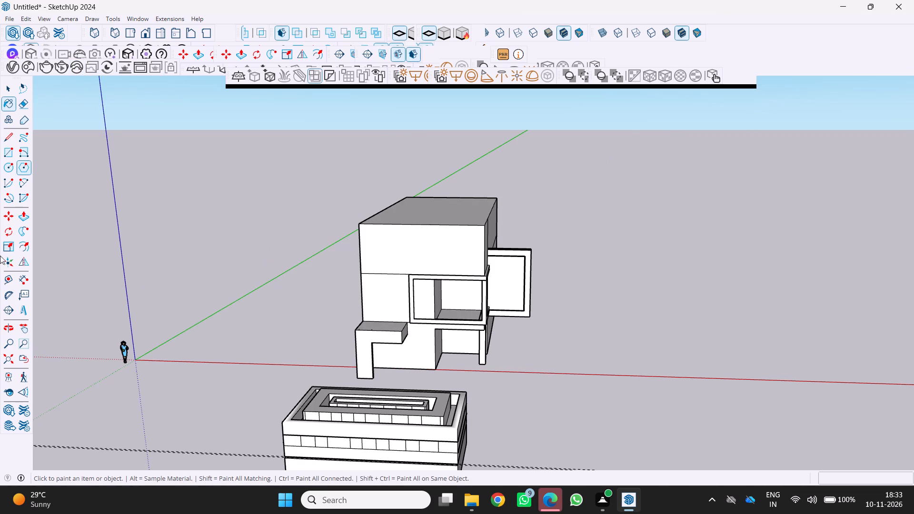
Erase edges along the front of the low grooved block's stepped, recessed top with the Eraser.
left_click(25, 102)
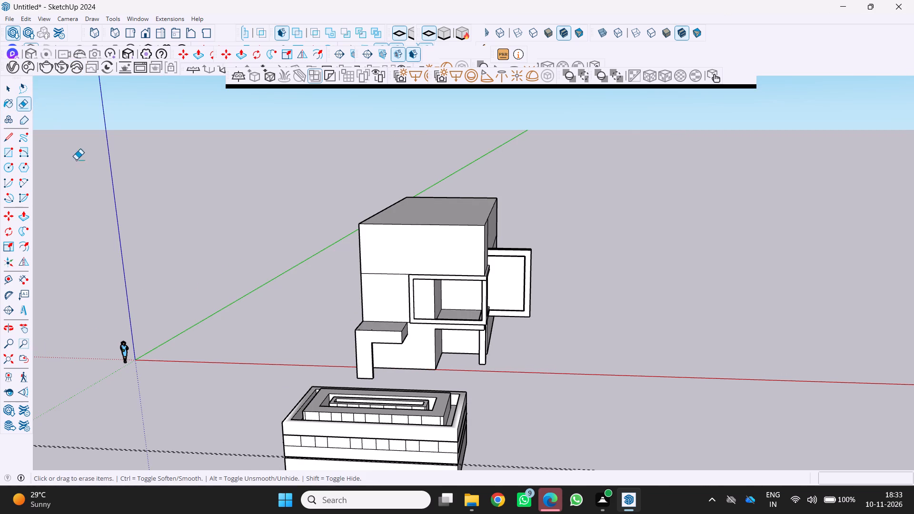
scroll(225, 290, "down", 3)
scroll(318, 414, "up", 9)
left_click_drag(334, 356, 338, 356)
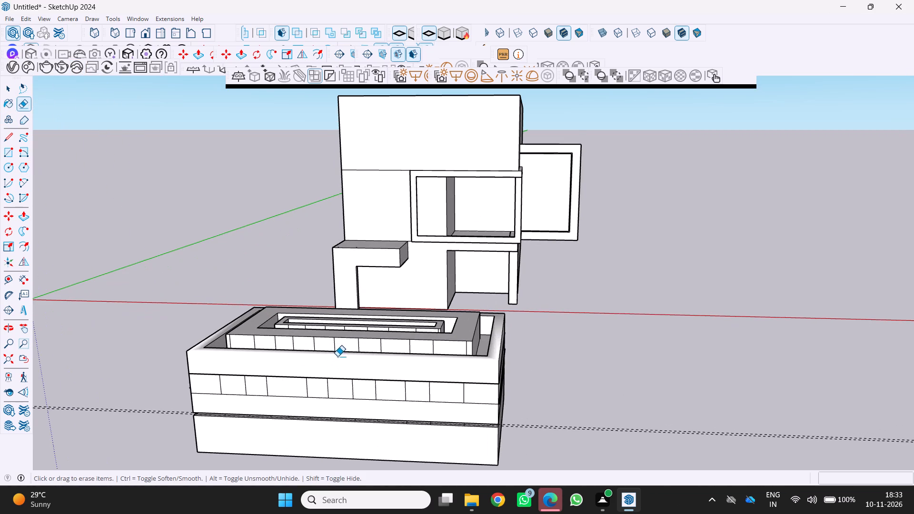
left_click_drag(338, 356, 341, 353)
left_click(343, 351)
left_click(345, 353)
left_click(350, 340)
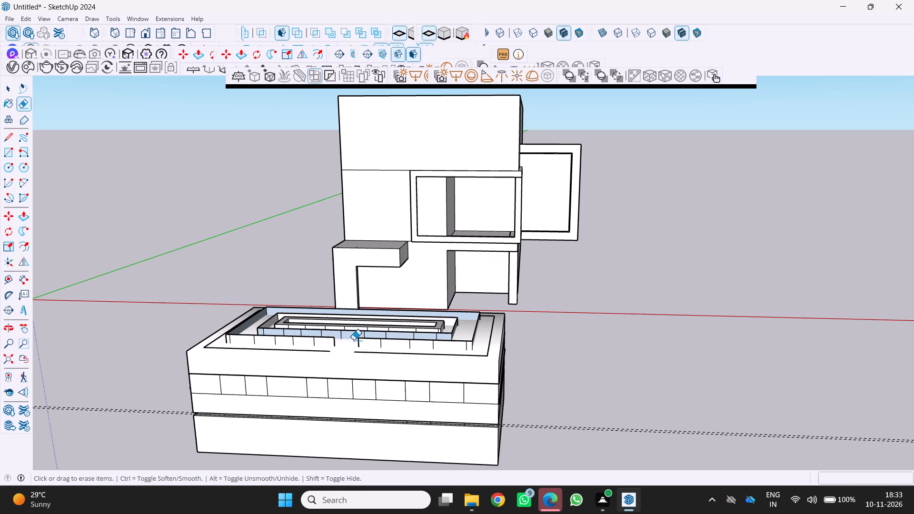
left_click_drag(354, 340, 359, 366)
left_click(399, 344)
left_click_drag(392, 367, 401, 355)
left_click(401, 355)
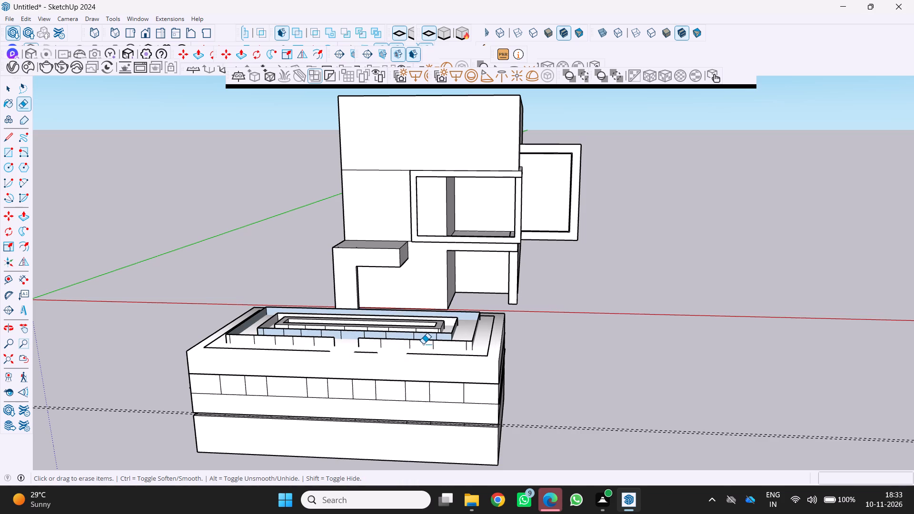
left_click(423, 344)
left_click(424, 338)
double_click(423, 335)
left_click(384, 341)
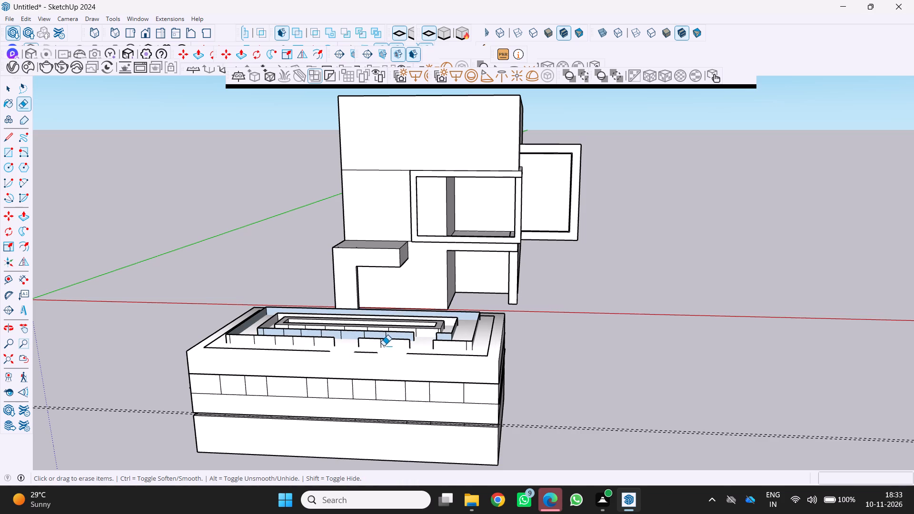
Erase inner rim edges and the panel division lines on the low block's front grooved band.
left_click_drag(409, 353, 421, 356)
left_click(425, 358)
left_click_drag(427, 378, 429, 386)
left_click(428, 386)
left_click(405, 386)
left_click(386, 398)
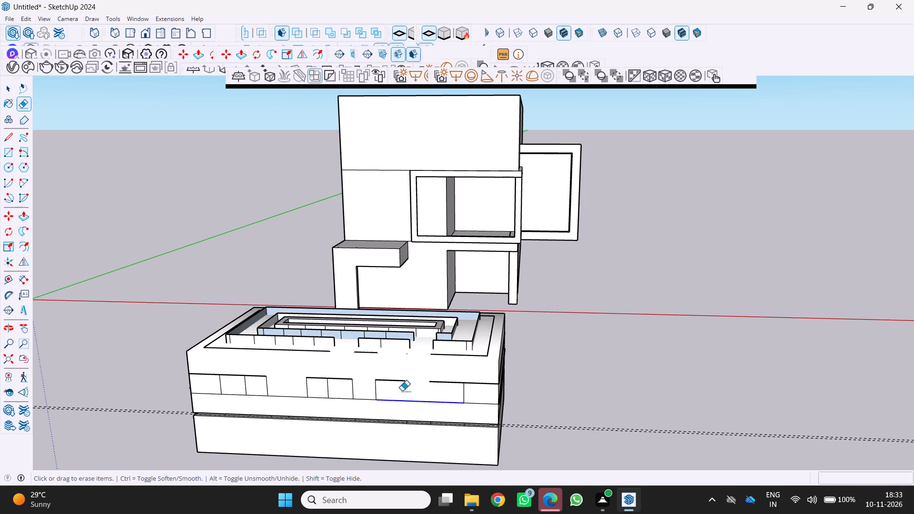
left_click_drag(468, 386, 470, 363)
left_click_drag(475, 376, 477, 368)
left_click_drag(479, 374, 483, 366)
left_click(477, 367)
left_click_drag(481, 346, 480, 353)
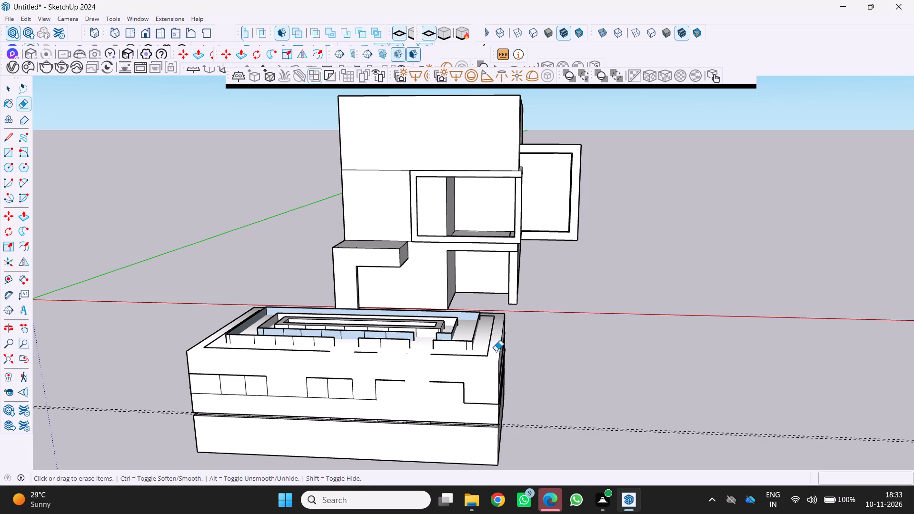
Erase edges at the low block's front corner and top rim, undoing the last sweep that also cut into the building.
left_click(497, 355)
left_click_drag(509, 356, 492, 367)
left_click_drag(490, 366, 497, 366)
left_click_drag(495, 352, 450, 354)
left_click_drag(445, 354, 446, 353)
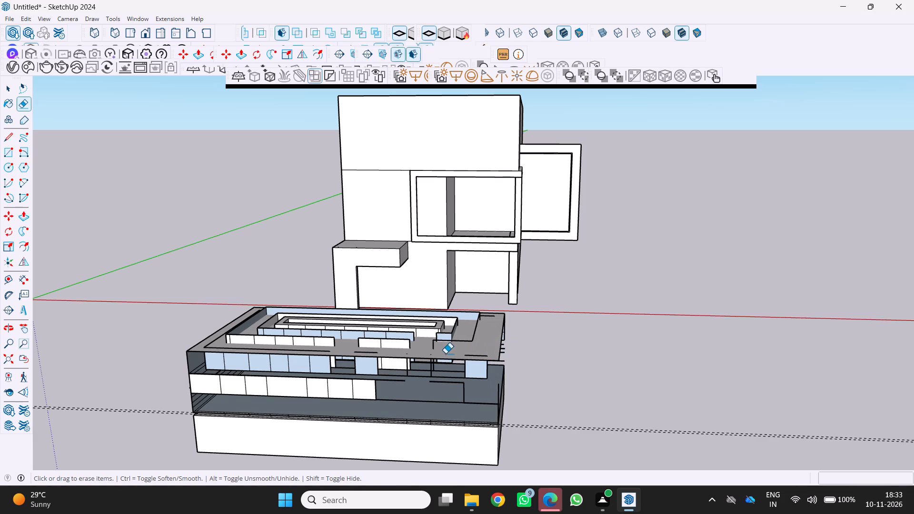
left_click_drag(446, 353, 462, 353)
left_click(486, 360)
left_click(476, 368)
left_click(484, 360)
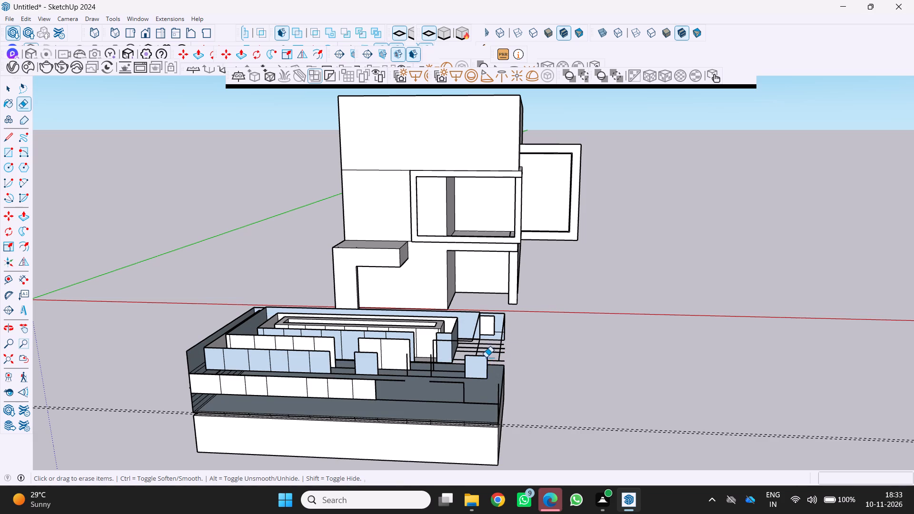
left_click_drag(274, 360, 398, 298)
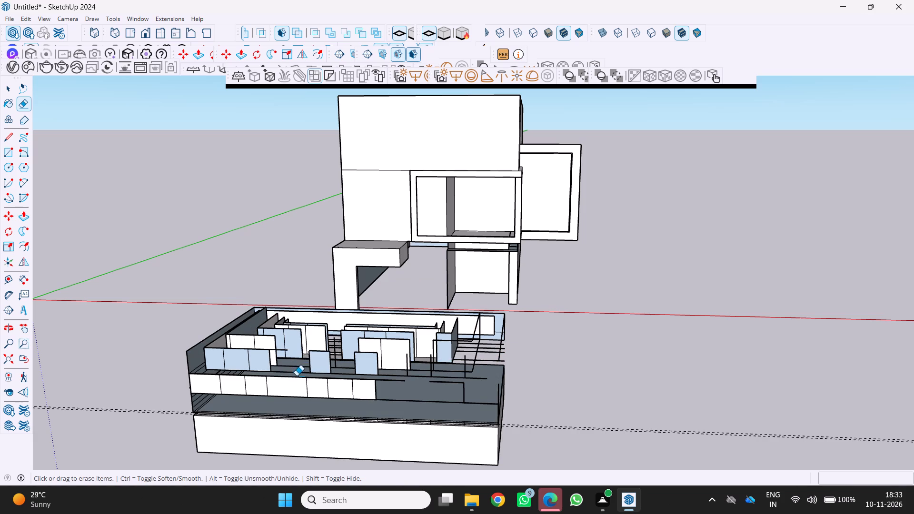
key("ctrl+z")
Erase the front groove edges between the low block's upper and lower bands, including the recessed strip toward its open end.
middle_click_drag(312, 370, 251, 370)
middle_click_drag(362, 355, 228, 377)
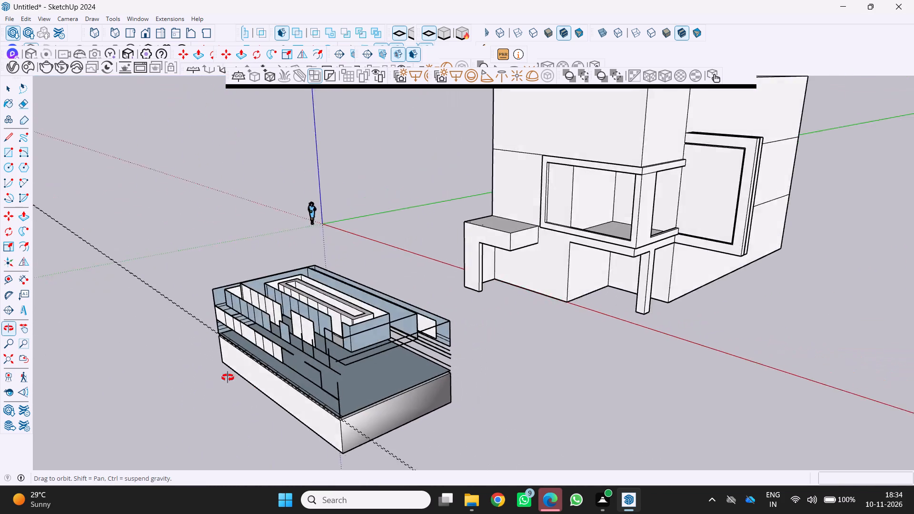
middle_click_drag(228, 377, 407, 347)
scroll(365, 350, "down", 5)
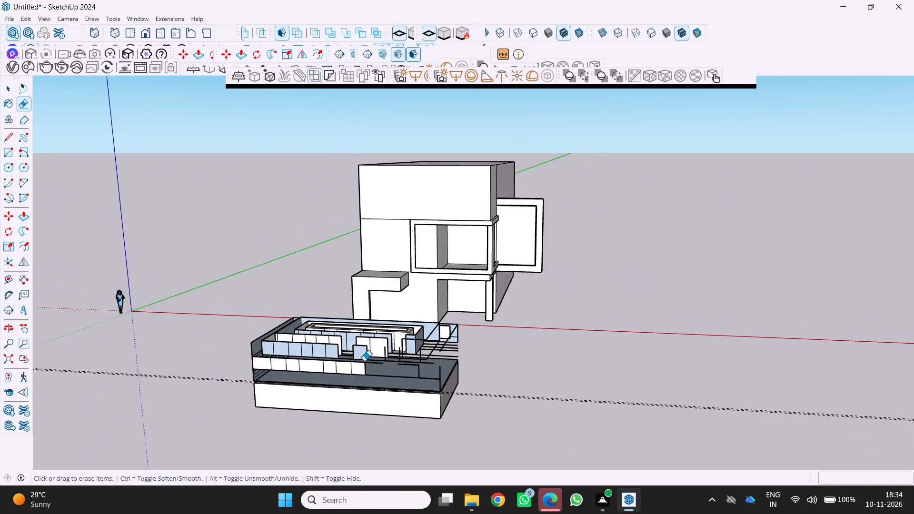
scroll(360, 376, "up", 9)
left_click(361, 384)
left_click(367, 374)
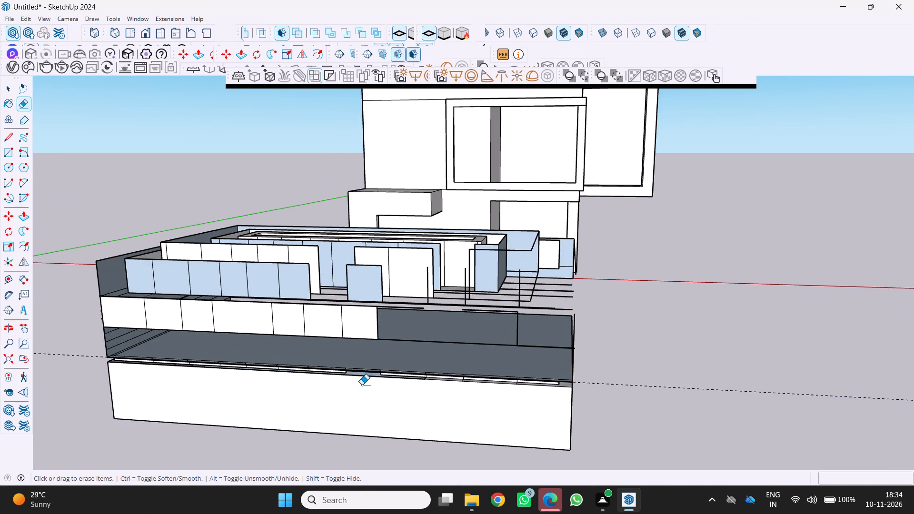
left_click_drag(362, 385, 367, 379)
left_click_drag(360, 395, 387, 377)
left_click_drag(380, 421, 449, 377)
left_click_drag(441, 376, 465, 362)
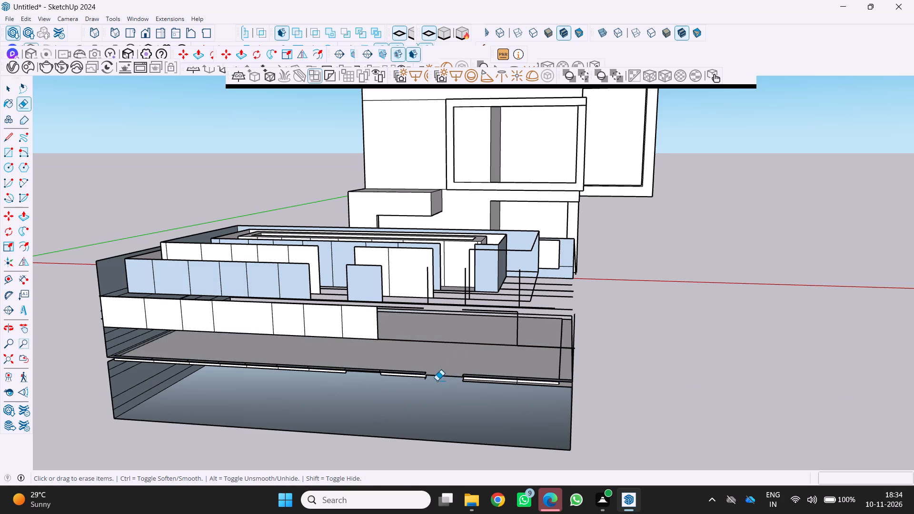
left_click_drag(437, 380, 458, 374)
left_click_drag(466, 377, 542, 368)
left_click(535, 370)
left_click_drag(578, 378, 552, 378)
left_click(543, 380)
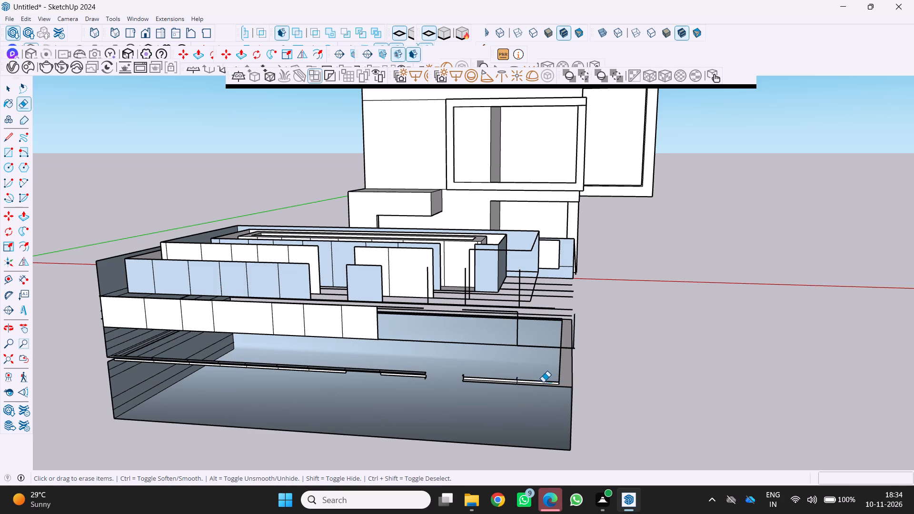
left_click(527, 385)
left_click_drag(508, 386, 504, 384)
double_click(502, 382)
left_click(522, 388)
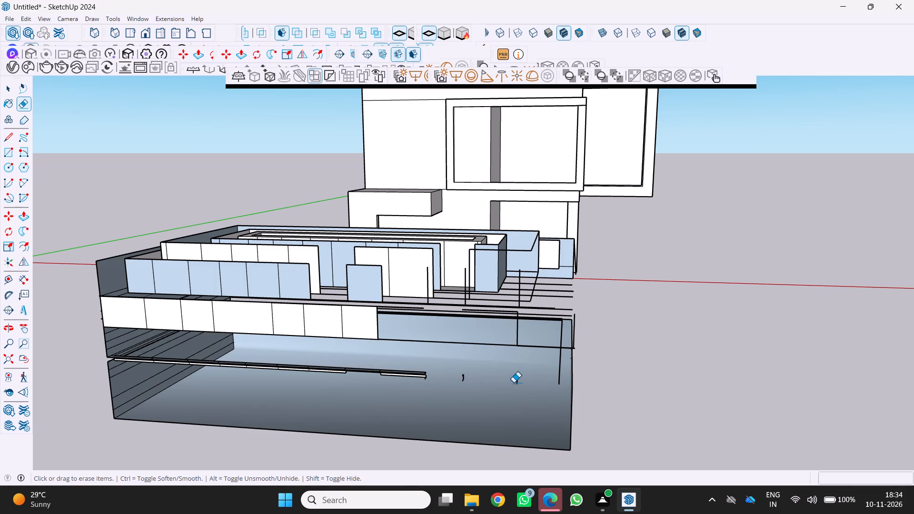
left_click(514, 382)
Erase the top edges of the lower box's side wall and the short loose edges near the block's open end.
scroll(517, 382, "down", 3)
middle_click_drag(515, 382, 408, 414)
scroll(506, 374, "up", 1)
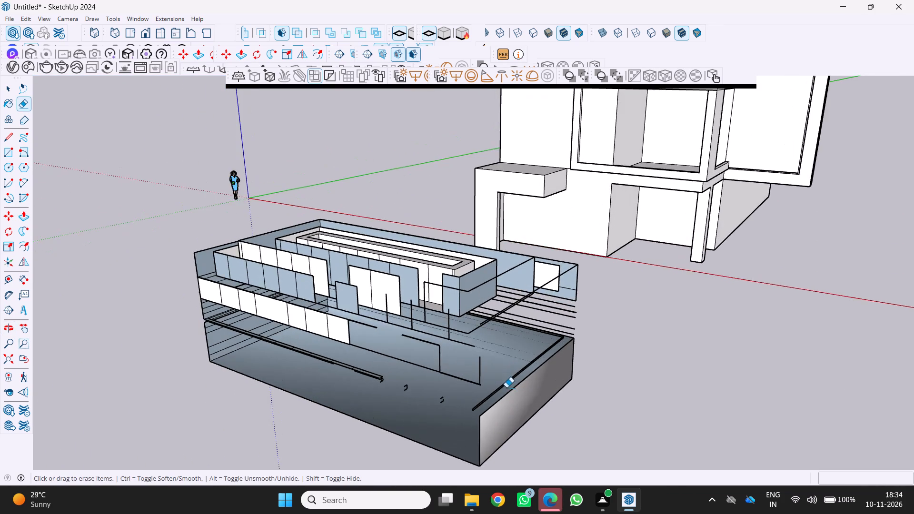
scroll(507, 390, "up", 2)
left_click(509, 387)
left_click_drag(501, 381, 507, 385)
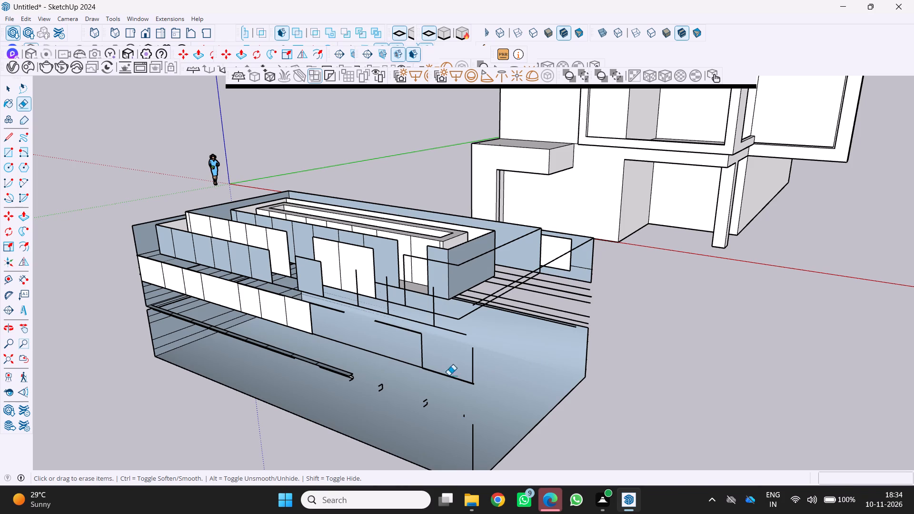
left_click_drag(404, 333, 409, 328)
left_click_drag(417, 317, 433, 307)
left_click_drag(456, 289, 458, 285)
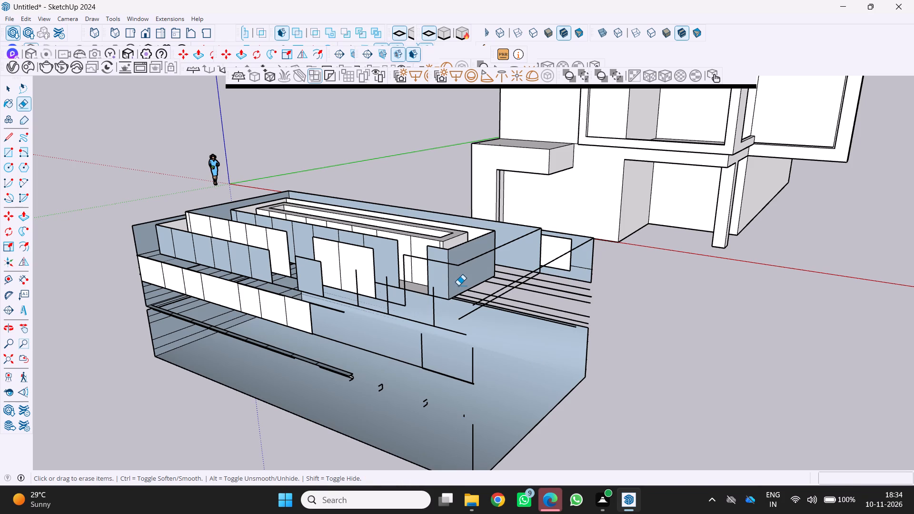
left_click_drag(458, 285, 461, 282)
Erase the edges of the inner raised ring and sweep away the panel division lines along the low block's front.
left_click_drag(435, 279, 469, 268)
left_click_drag(428, 260, 464, 238)
left_click_drag(423, 252, 481, 219)
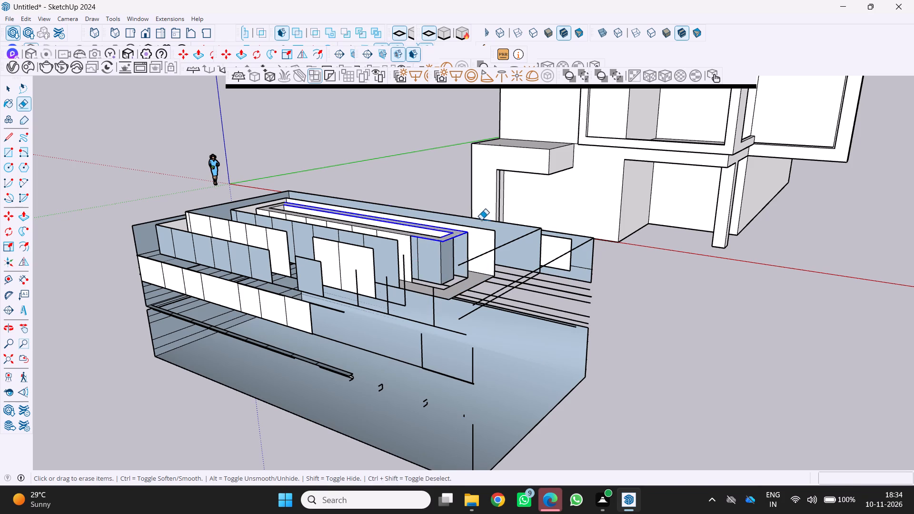
left_click_drag(481, 219, 481, 219)
left_click_drag(396, 265, 426, 248)
left_click_drag(354, 275, 400, 244)
left_click_drag(290, 299, 344, 256)
left_click_drag(207, 303, 317, 242)
left_click_drag(128, 324, 199, 281)
left_click_drag(189, 293, 220, 287)
Erase the long inner and rear edges of the low block so its back wall and base faces are removed.
scroll(300, 317, "down", 2)
middle_click_drag(298, 323, 276, 359)
left_click_drag(400, 293, 345, 310)
left_click_drag(376, 298, 339, 334)
left_click_drag(422, 289, 422, 294)
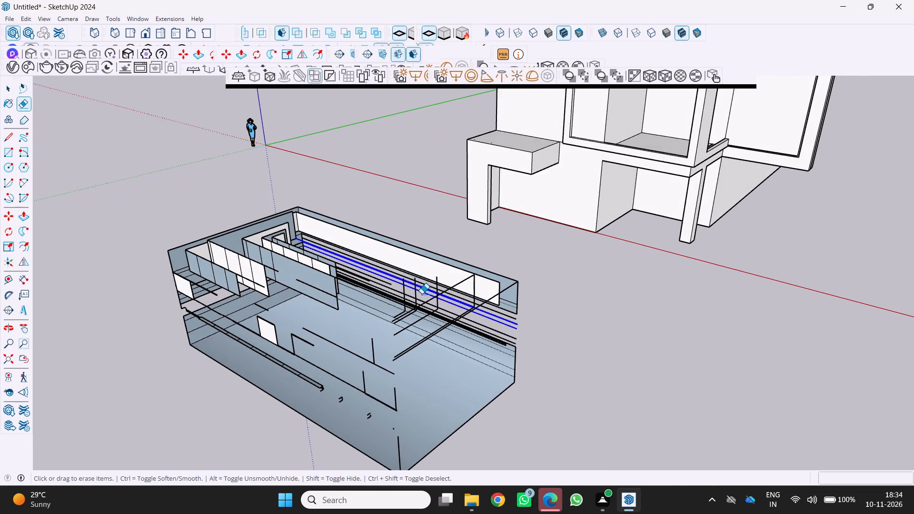
left_click_drag(422, 294, 345, 345)
left_click_drag(439, 295, 403, 349)
left_click_drag(450, 271, 413, 301)
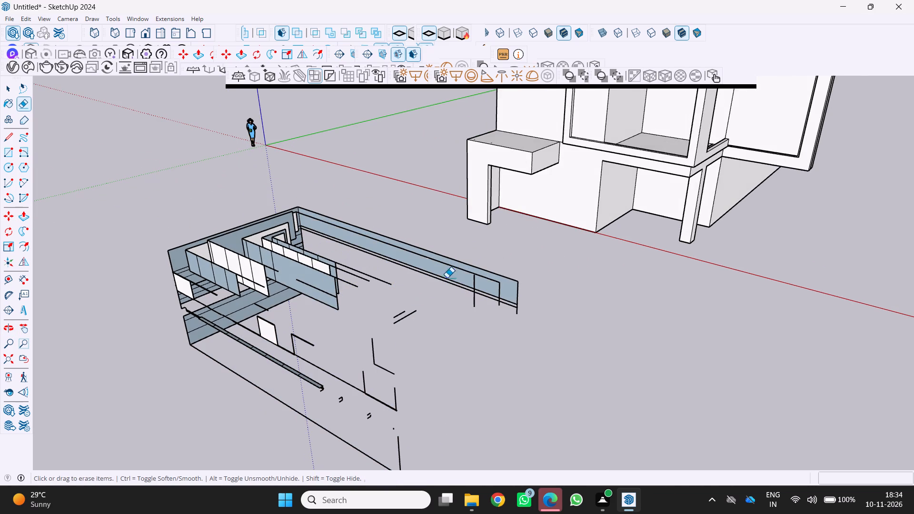
Erase the rear wall's remaining horizontal edges and the loose uprights at its far end.
left_click(453, 273)
left_click(474, 272)
left_click(447, 279)
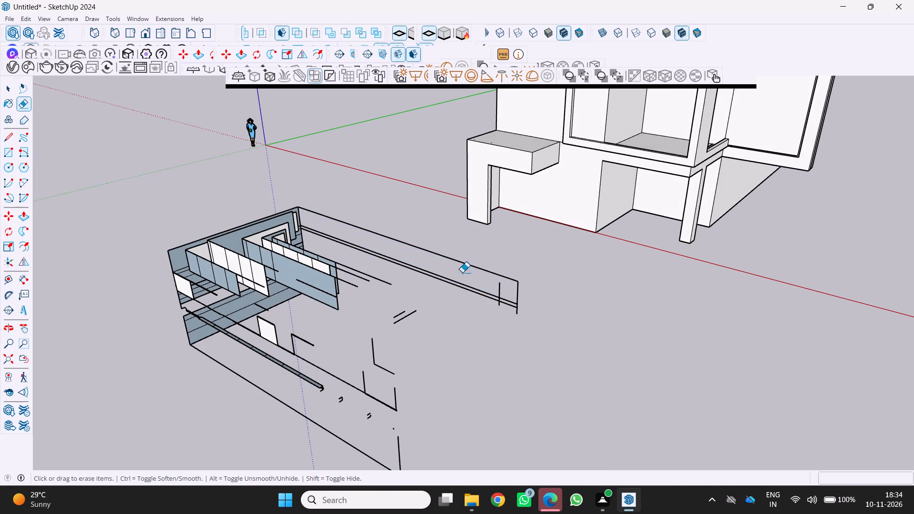
left_click(466, 270)
left_click(476, 268)
left_click(504, 297)
left_click_drag(493, 292, 502, 301)
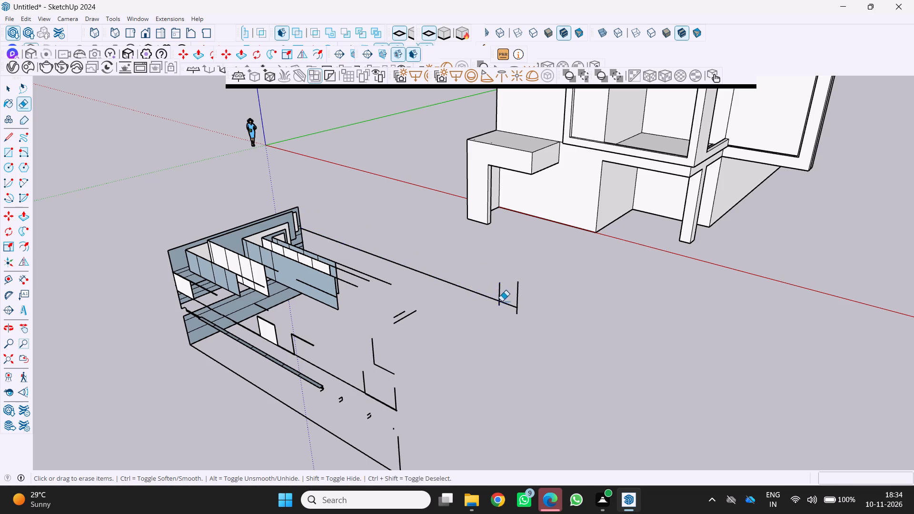
left_click_drag(502, 301, 509, 300)
left_click_drag(517, 296, 524, 298)
Delete the low block's end-wall panels and most of its remaining wall pieces and loose edges, using window selections.
left_click_drag(174, 279, 265, 253)
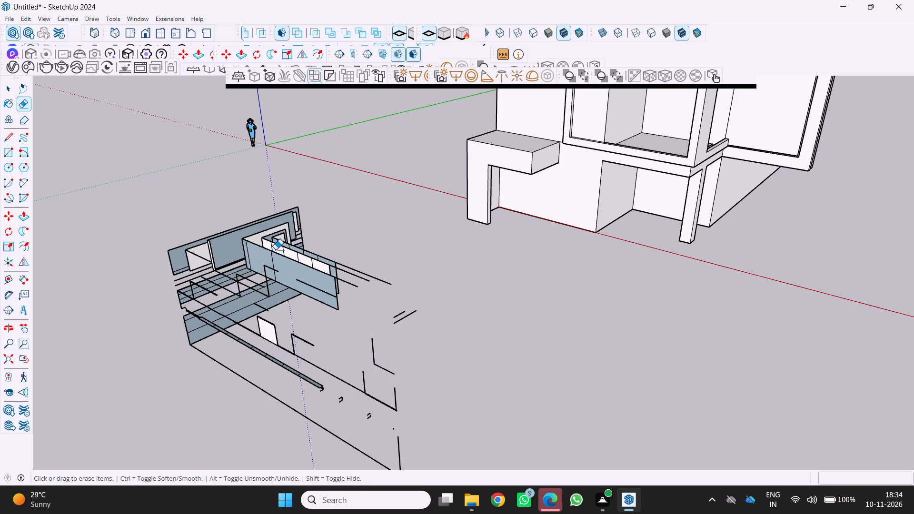
left_click_drag(79, 230, 233, 298)
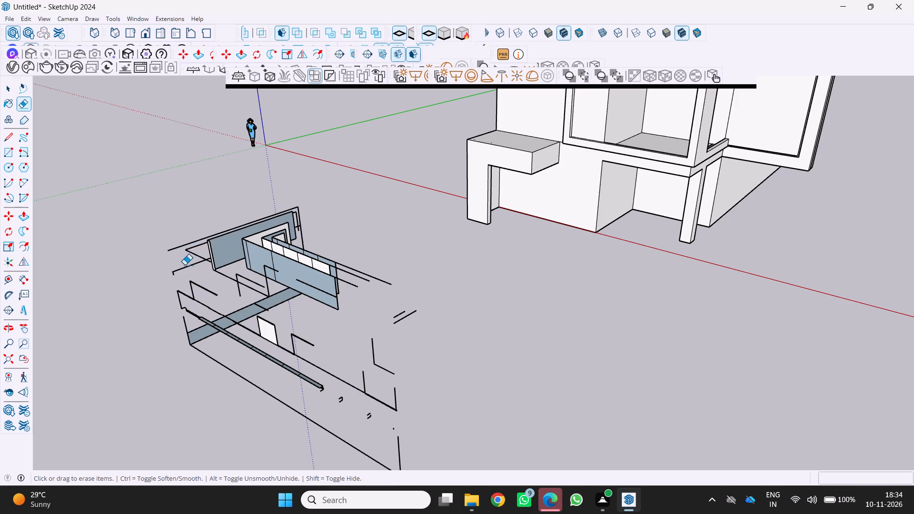
key("space")
left_click_drag(136, 230, 389, 361)
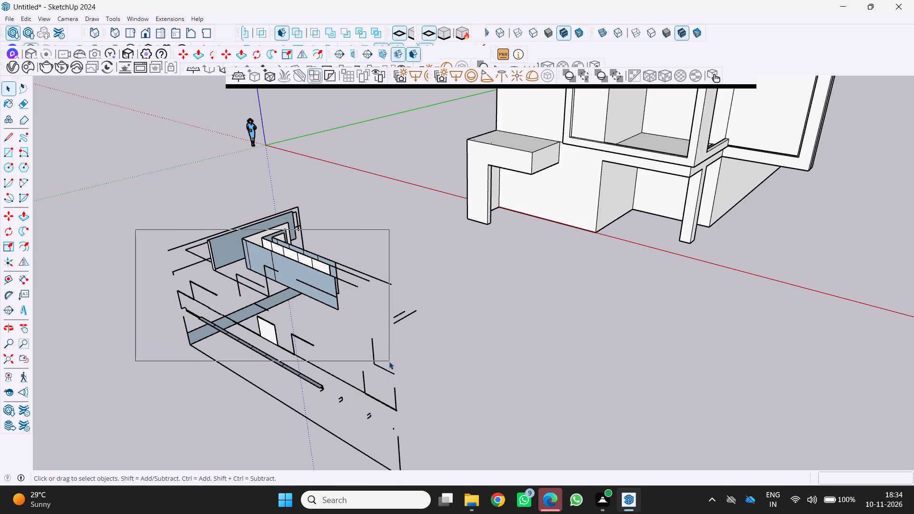
left_click_drag(389, 361, 387, 360)
key("Delete")
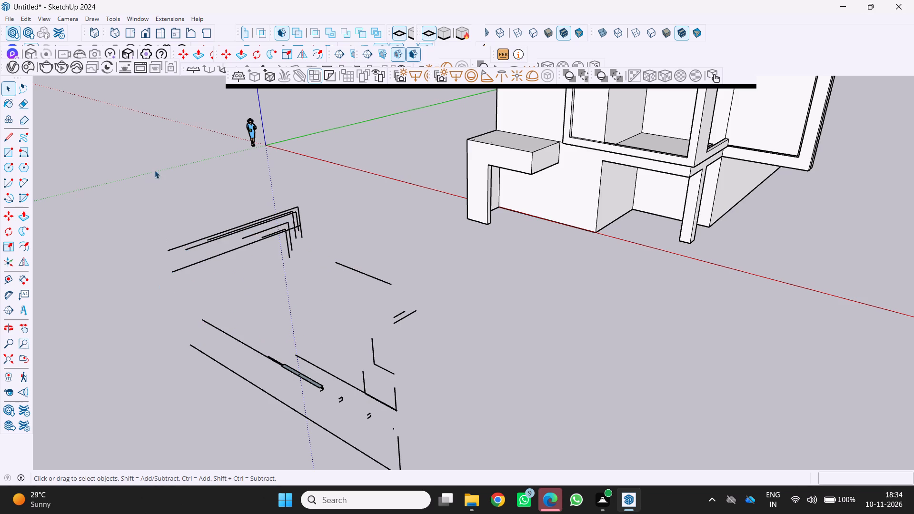
left_click_drag(154, 170, 385, 425)
scroll(344, 405, "down", 5)
key("Delete")
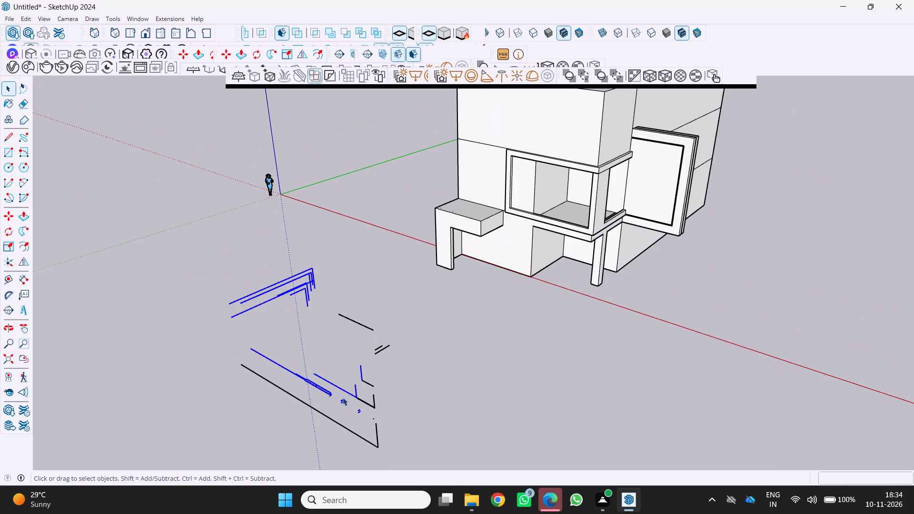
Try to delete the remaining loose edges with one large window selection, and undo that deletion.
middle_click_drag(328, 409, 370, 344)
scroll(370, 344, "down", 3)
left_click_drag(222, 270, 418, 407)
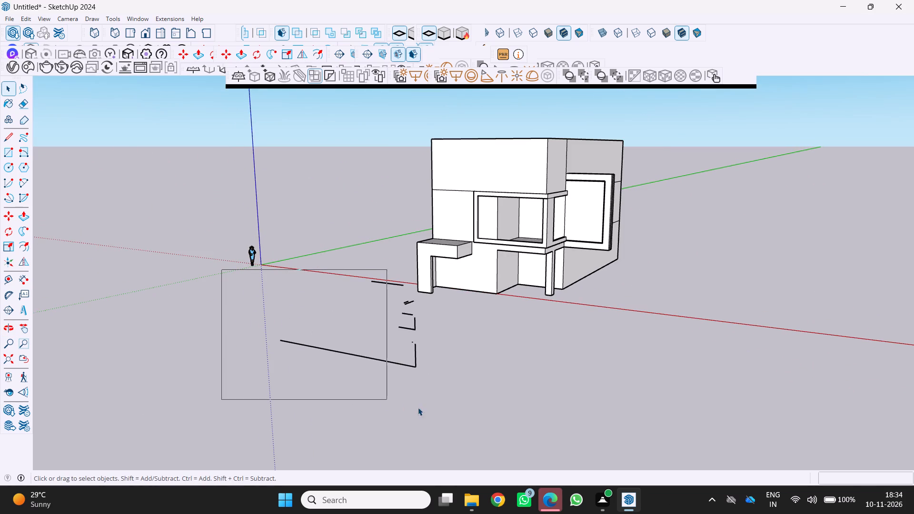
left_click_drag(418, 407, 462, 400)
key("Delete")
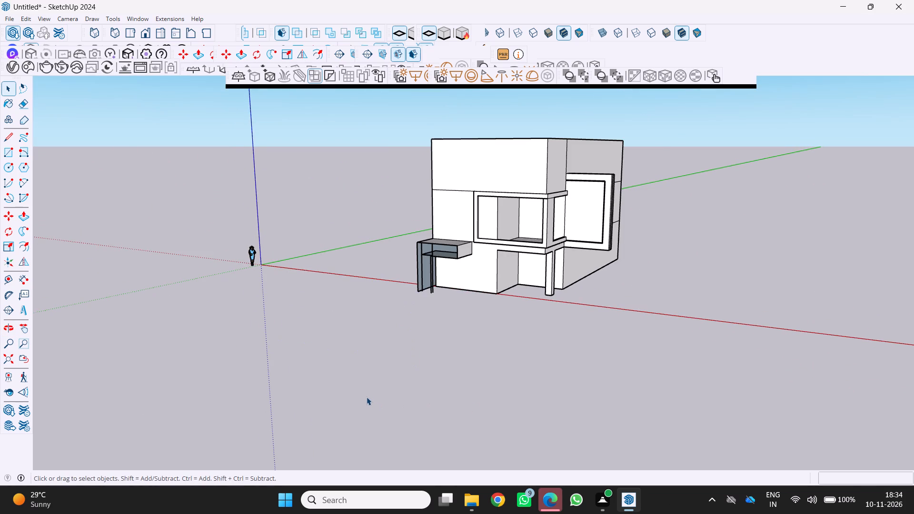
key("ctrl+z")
Erase the leftover rear segment, short corner edges, long base line and vertical corner edge individually with the Eraser.
middle_click_drag(354, 364, 310, 380)
scroll(310, 380, "up", 1)
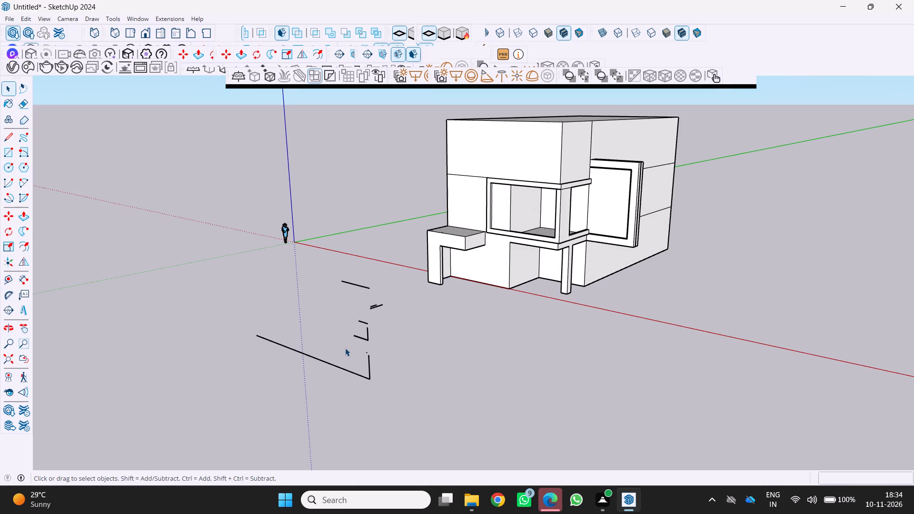
key("e")
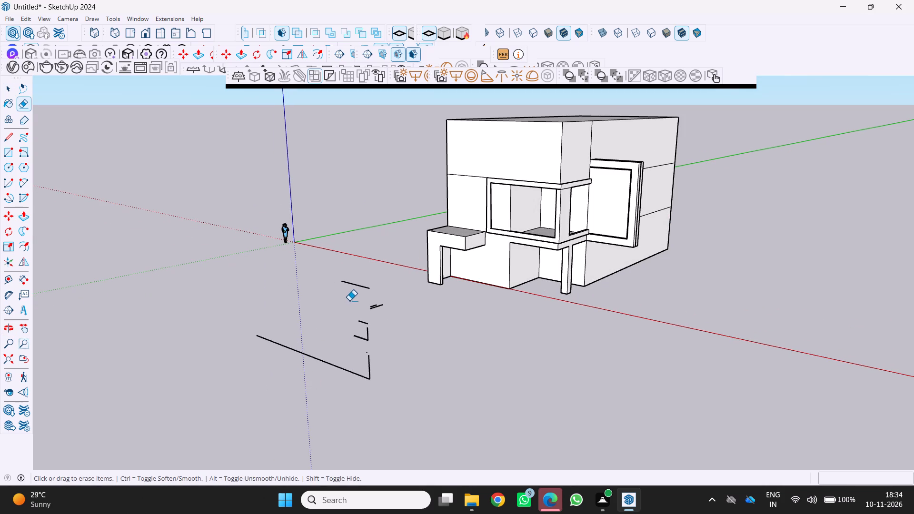
scroll(352, 283, "up", 2)
left_click(351, 285)
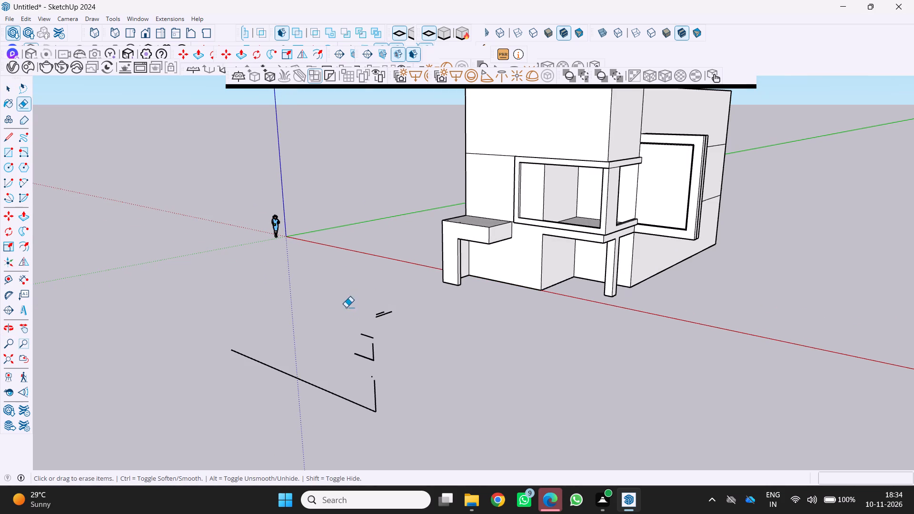
left_click(372, 354)
left_click(365, 359)
middle_click_drag(363, 341, 342, 375)
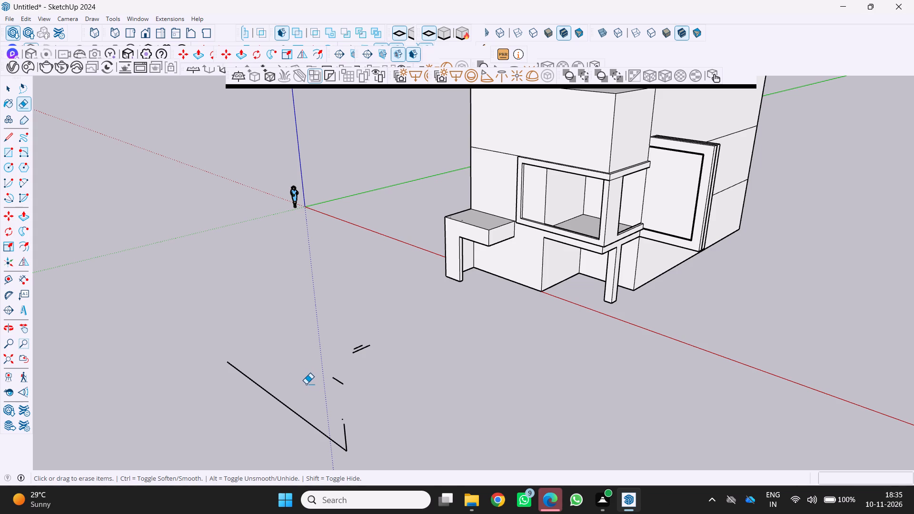
scroll(309, 384, "down", 3)
scroll(313, 385, "up", 3)
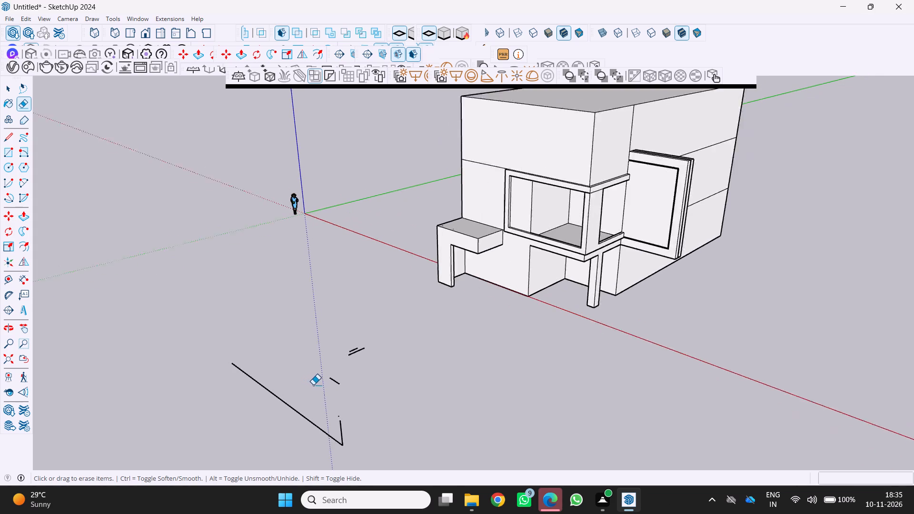
left_click(277, 402)
left_click(343, 428)
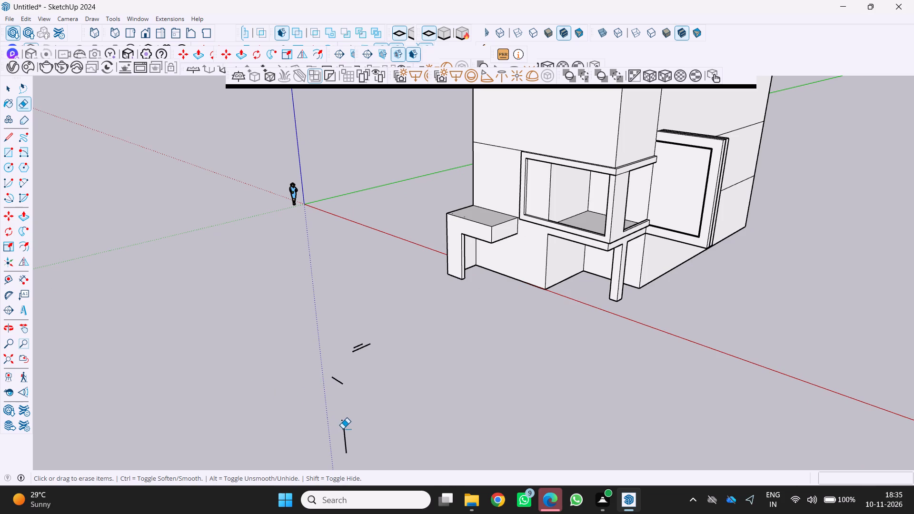
left_click_drag(337, 387, 340, 383)
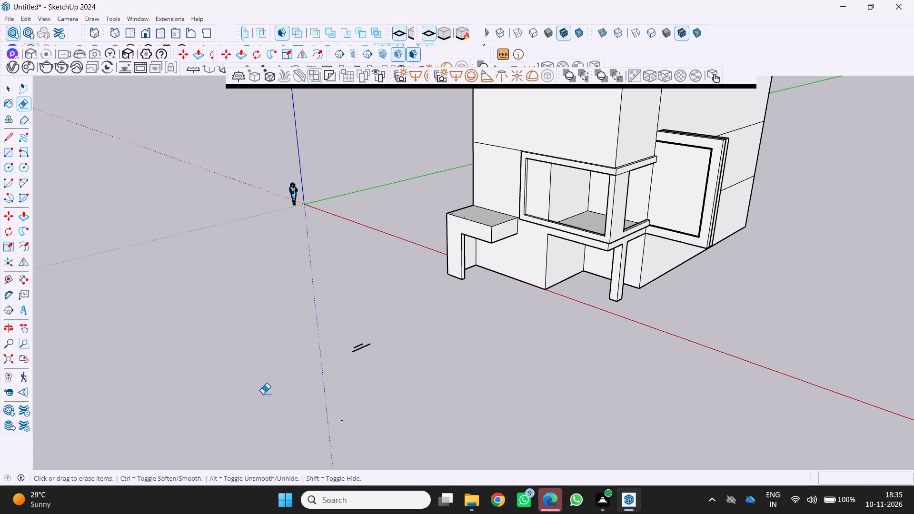
Erase the two short loose parallel edges left on the ground in front of the building with the Eraser.
middle_click_drag(249, 406, 284, 368)
scroll(353, 346, "up", 4)
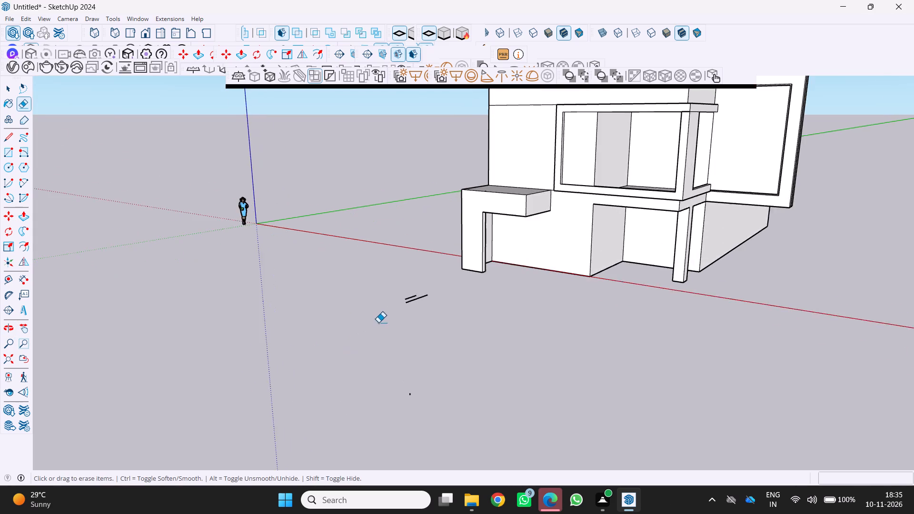
scroll(378, 322, "up", 1)
left_click(418, 292)
left_click_drag(417, 290, 417, 297)
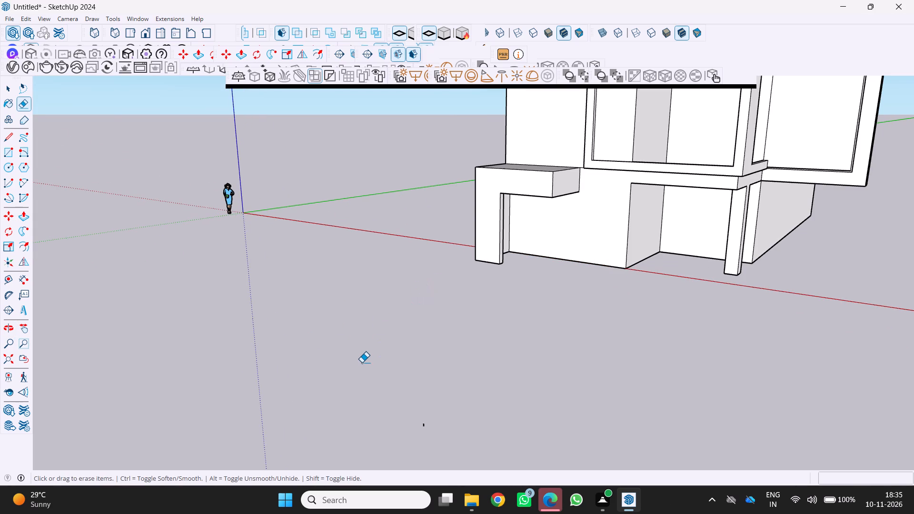
Examine the building's front, corner terrace, side panel, roof and surrounding ground from several angles and distances for leftover geometry.
scroll(360, 362, "down", 7)
middle_click_drag(374, 399, 343, 461)
scroll(405, 423, "up", 2)
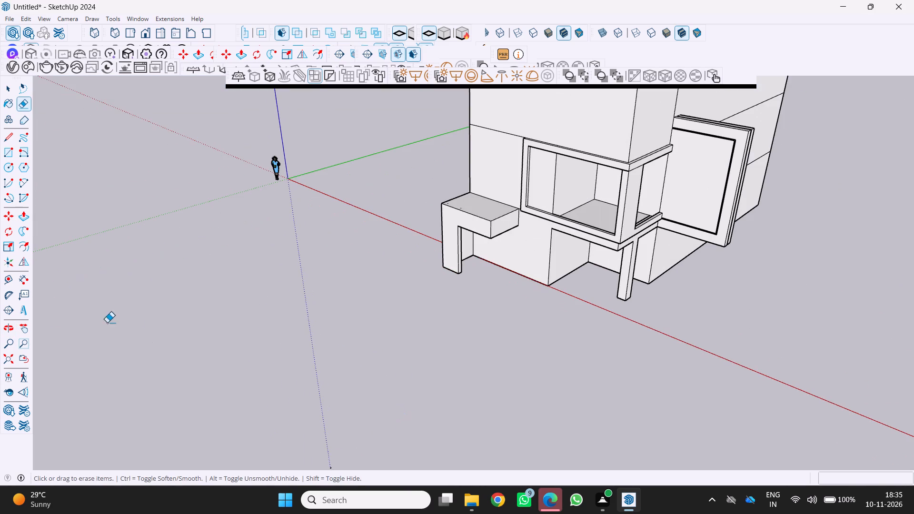
scroll(178, 330, "down", 9)
middle_click_drag(191, 338, 525, 305)
scroll(296, 379, "up", 3)
middle_click_drag(281, 370, 169, 306)
scroll(249, 333, "up", 1)
scroll(194, 312, "down", 5)
middle_click_drag(208, 319, 149, 379)
scroll(148, 377, "up", 2)
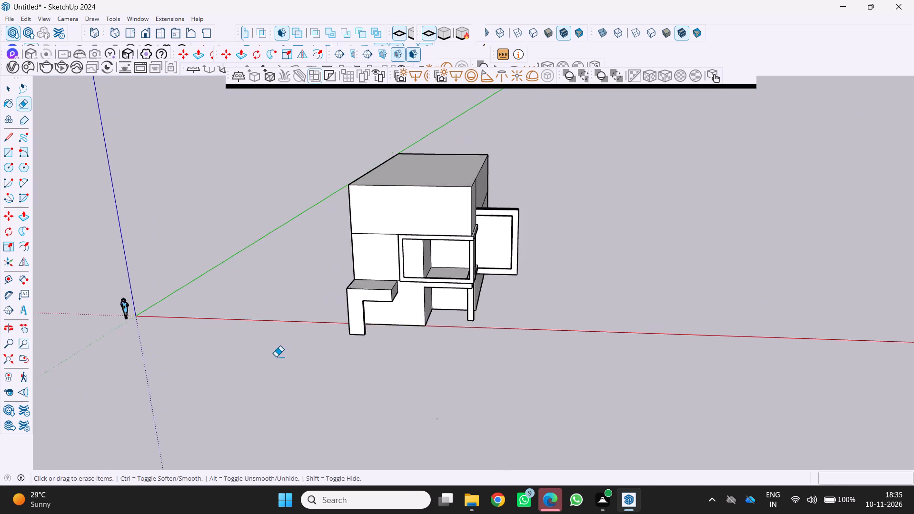
scroll(276, 356, "up", 1)
middle_click_drag(275, 356, 163, 374)
scroll(165, 373, "up", 1)
middle_click_drag(211, 364, 228, 410)
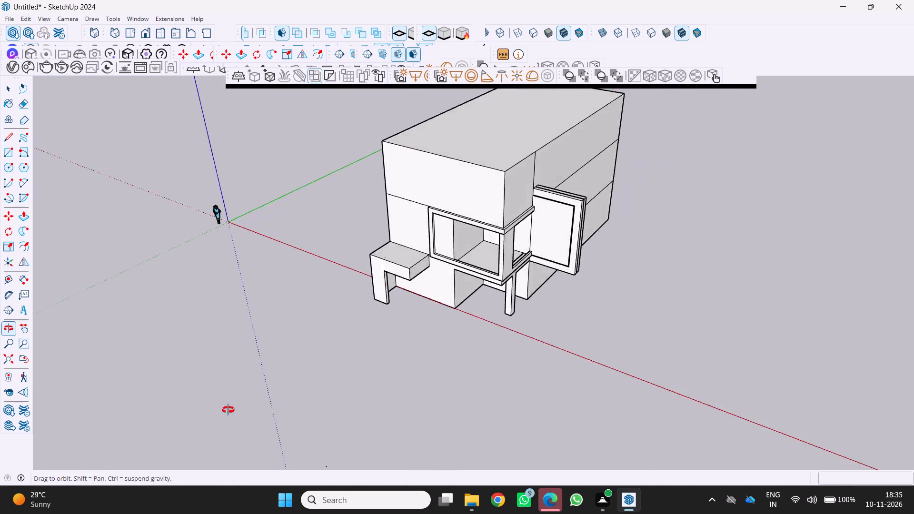
middle_click_drag(228, 410, 399, 385)
scroll(0, 440, "down", 3)
scroll(193, 400, "down", 2)
middle_click_drag(192, 400, 143, 366)
scroll(159, 386, "down", 1)
scroll(220, 435, "down", 1)
middle_click_drag(199, 429, 136, 415)
scroll(371, 374, "up", 3)
middle_click_drag(323, 377, 235, 402)
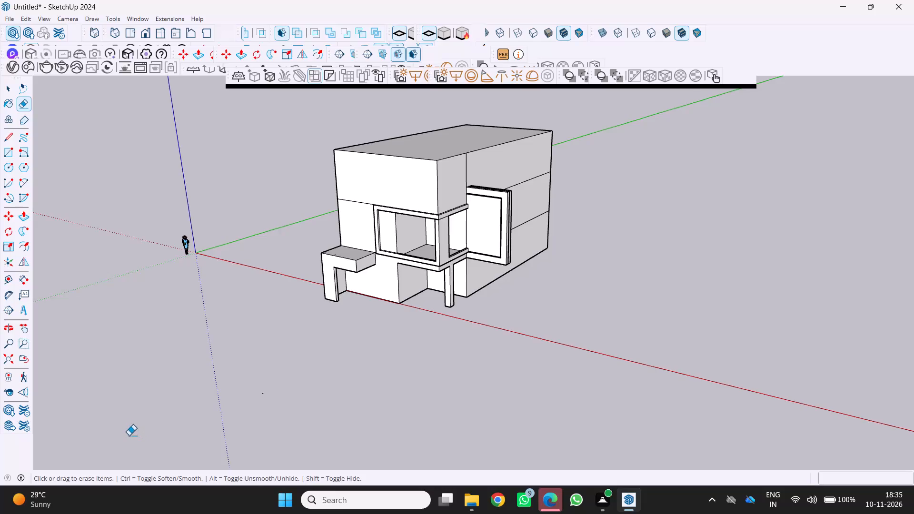
scroll(139, 442, "down", 1)
middle_click_drag(150, 449, 157, 456)
scroll(248, 414, "down", 4)
middle_click_drag(249, 415, 282, 418)
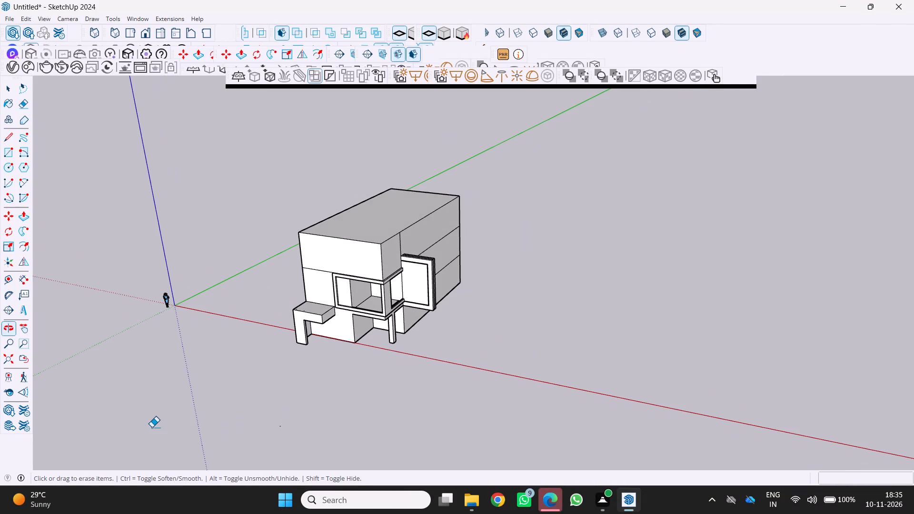
scroll(157, 419, "down", 2)
middle_click_drag(165, 423, 204, 388)
middle_click_drag(149, 405, 199, 388)
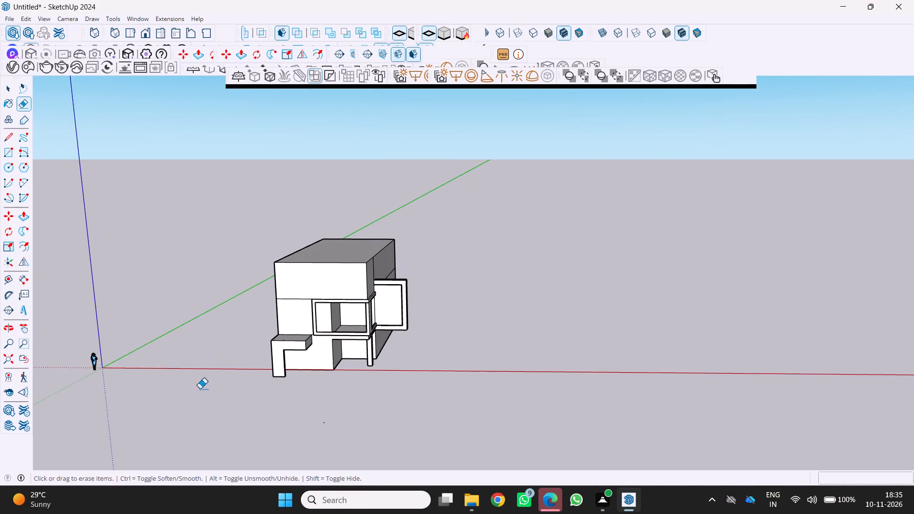
middle_click_drag(194, 408, 282, 377)
scroll(277, 392, "down", 2)
middle_click_drag(277, 393, 184, 445)
scroll(279, 413, "up", 4)
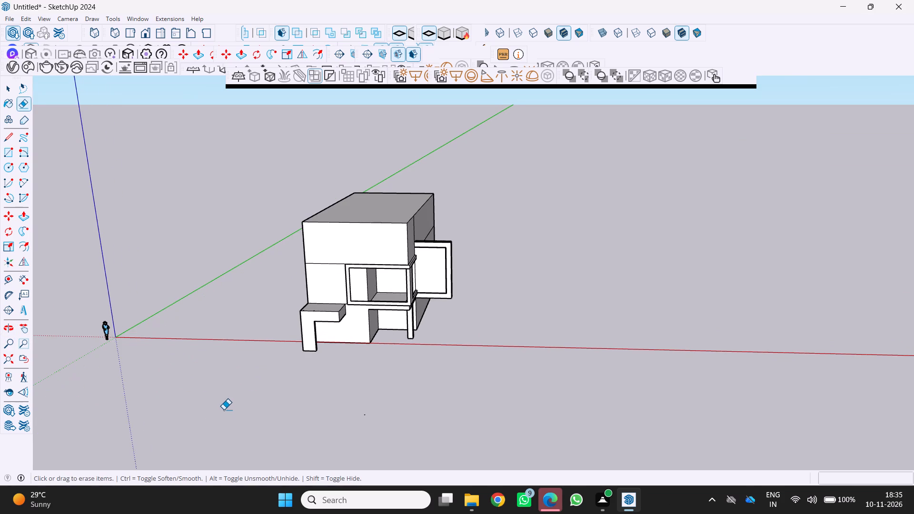
middle_click_drag(226, 415, 220, 416)
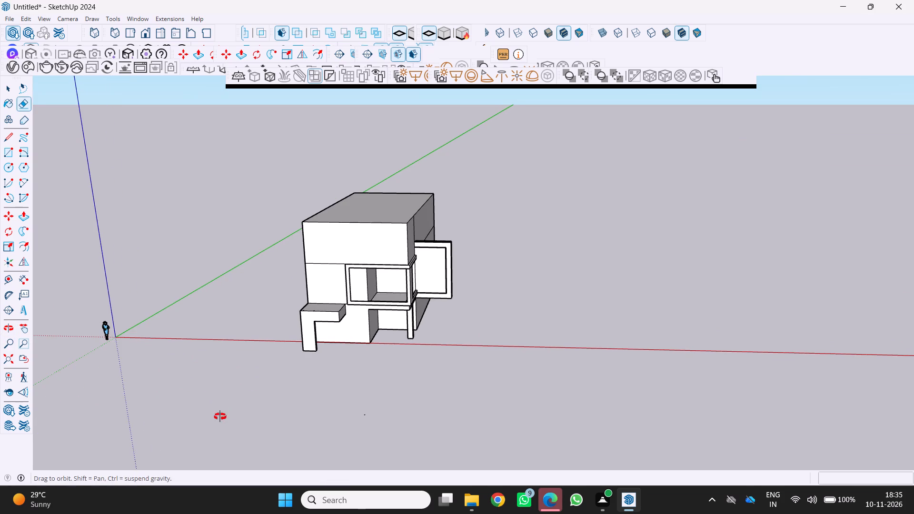
middle_click_drag(220, 416, 0, 427)
scroll(166, 370, "up", 2)
middle_click_drag(162, 384, 147, 395)
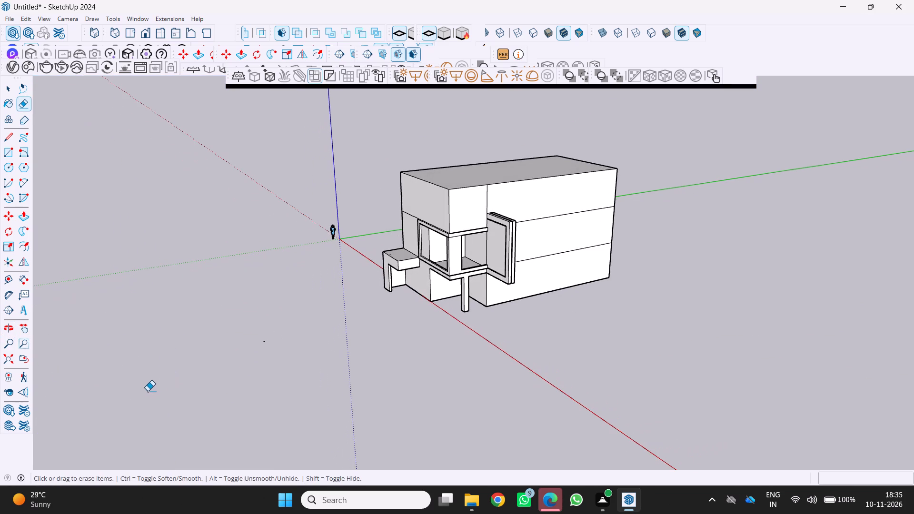
scroll(149, 393, "down", 2)
middle_click_drag(160, 401, 242, 415)
scroll(181, 326, "down", 1)
middle_click_drag(219, 334, 314, 386)
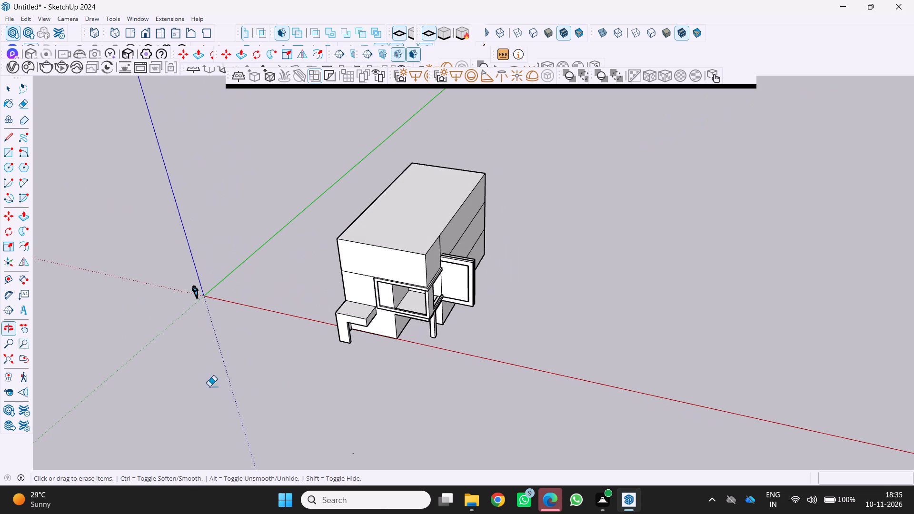
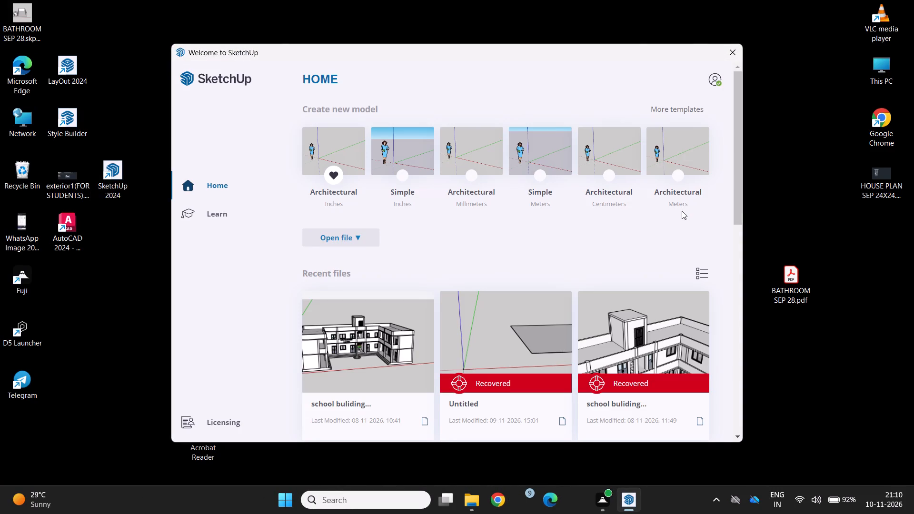
Look through the recent SketchUp files on the welcome screen for the model to continue working on.
scroll(343, 302, "down", 6)
scroll(343, 317, "up", 5)
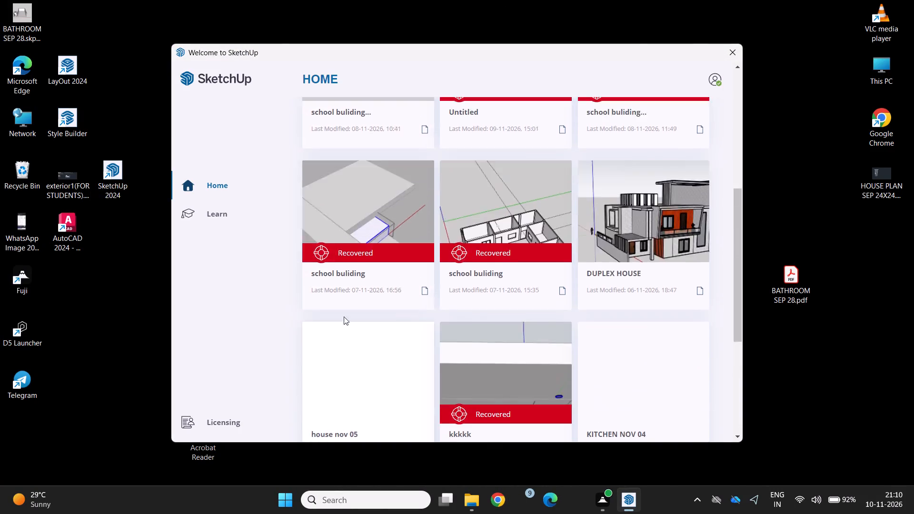
scroll(344, 316, "up", 13)
scroll(427, 350, "down", 15)
scroll(417, 356, "up", 9)
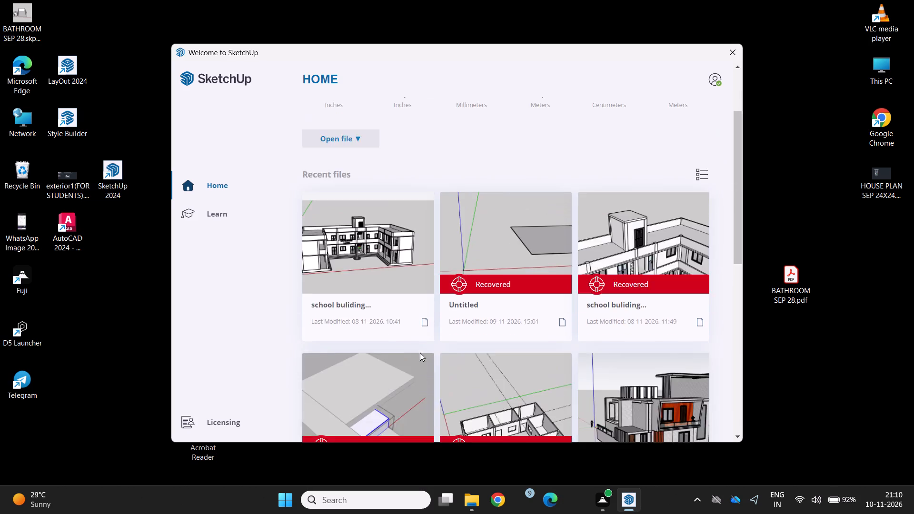
scroll(420, 353, "up", 15)
left_click(355, 239)
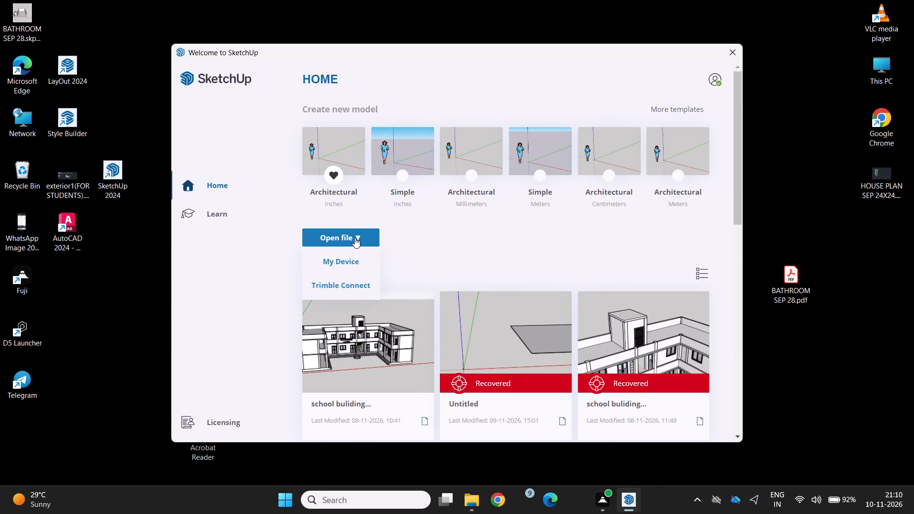
left_click(354, 239)
scroll(431, 353, "down", 4)
scroll(427, 350, "up", 6)
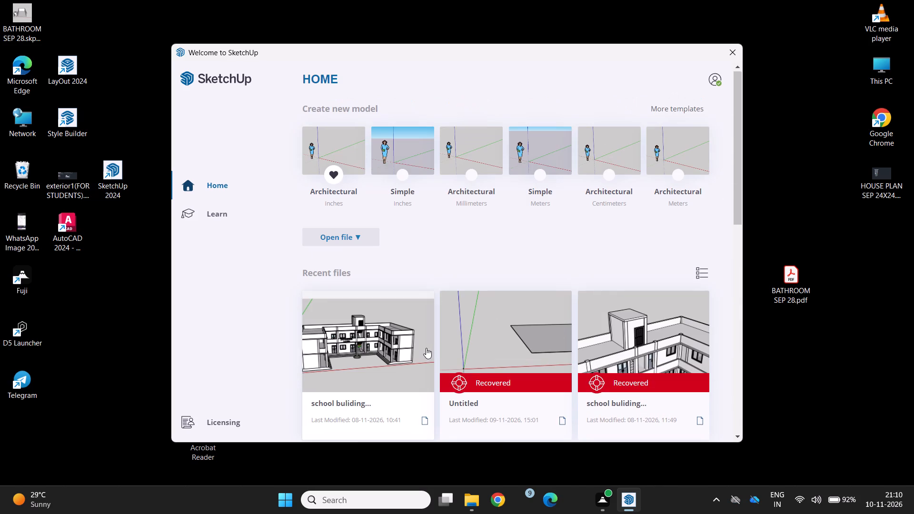
scroll(426, 348, "up", 12)
scroll(465, 362, "down", 10)
scroll(463, 362, "up", 6)
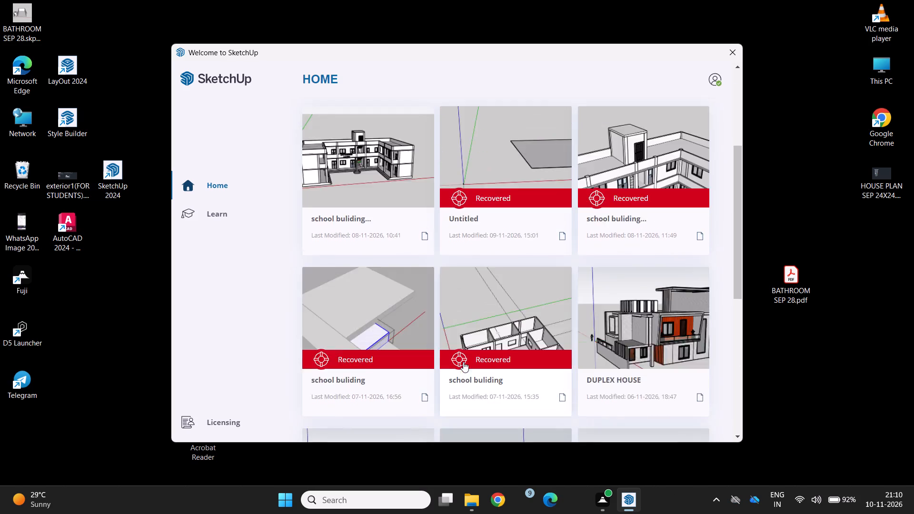
scroll(463, 362, "up", 11)
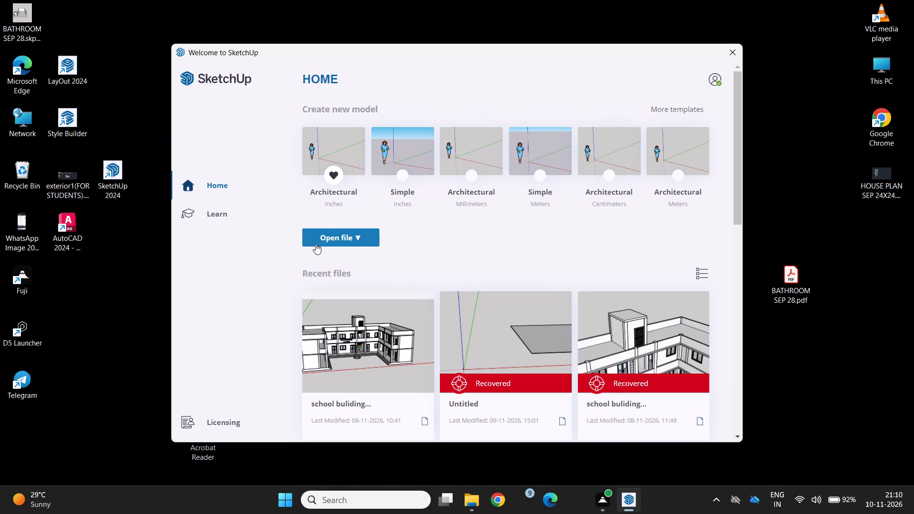
Start opening an existing model file stored on this device.
left_click(316, 244)
left_click(342, 265)
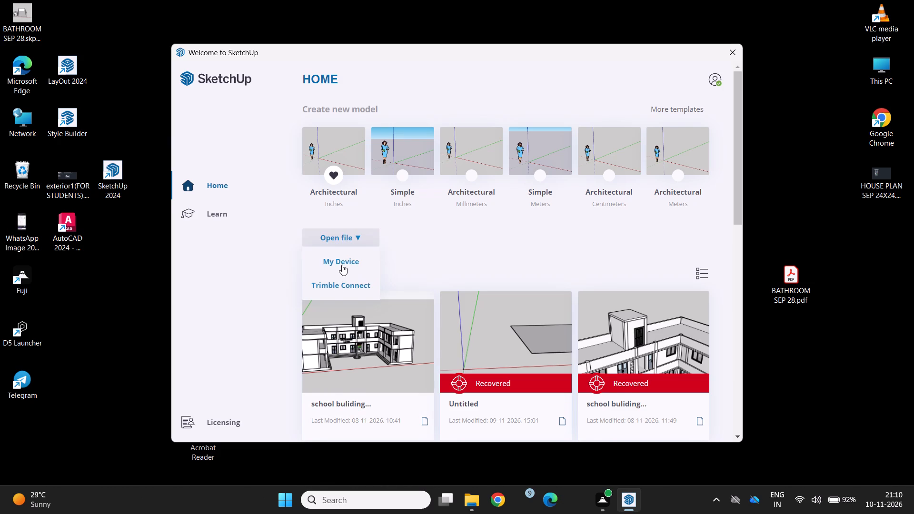
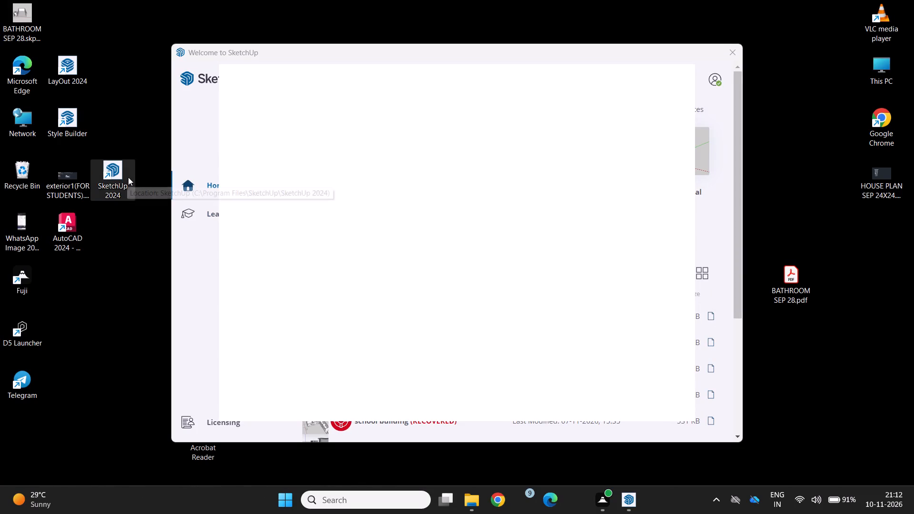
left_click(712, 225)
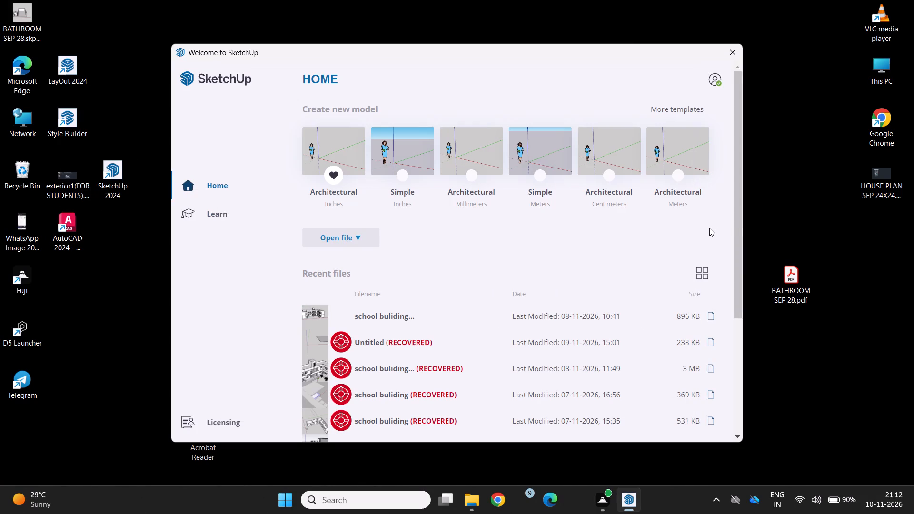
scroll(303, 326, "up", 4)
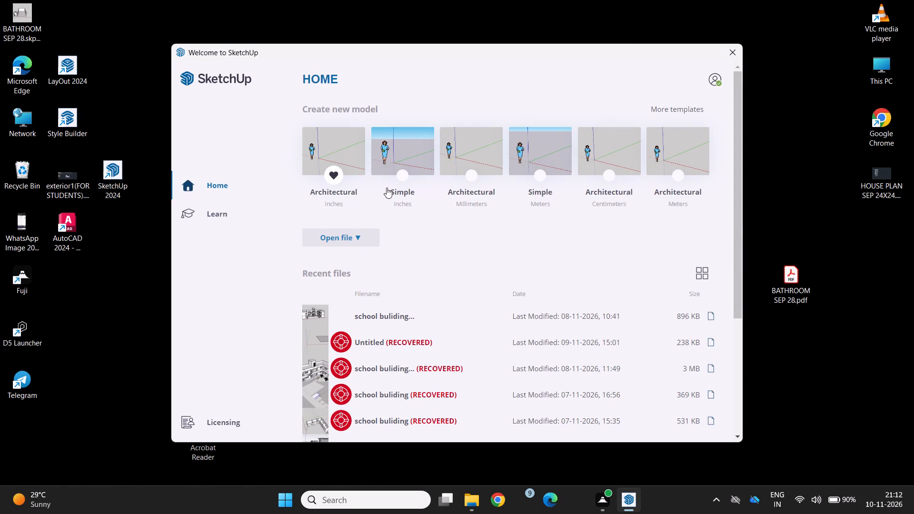
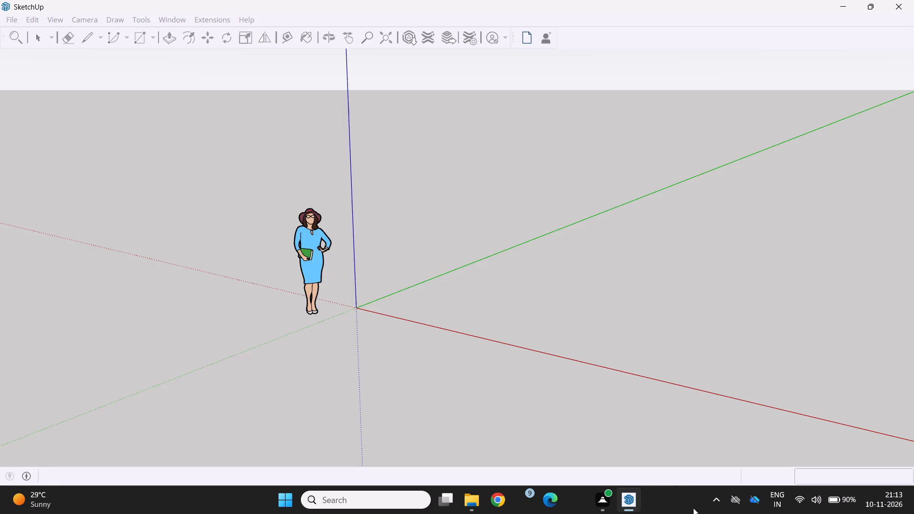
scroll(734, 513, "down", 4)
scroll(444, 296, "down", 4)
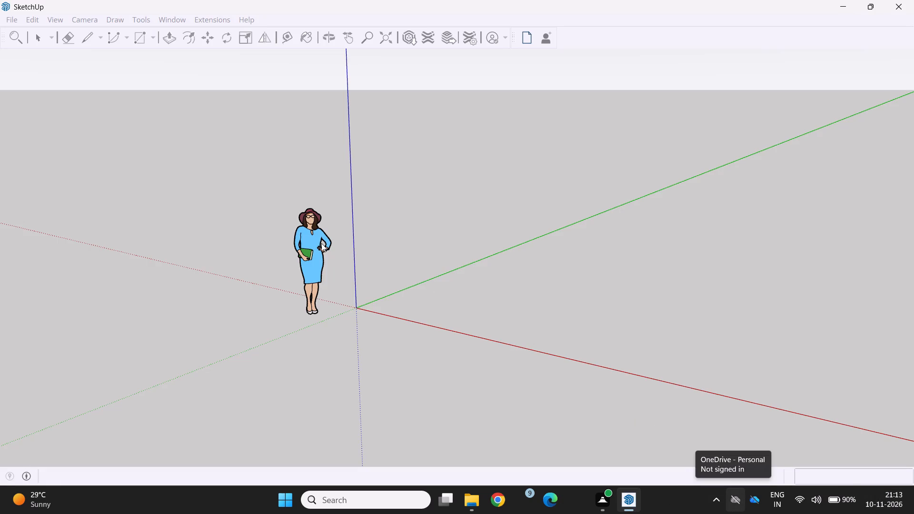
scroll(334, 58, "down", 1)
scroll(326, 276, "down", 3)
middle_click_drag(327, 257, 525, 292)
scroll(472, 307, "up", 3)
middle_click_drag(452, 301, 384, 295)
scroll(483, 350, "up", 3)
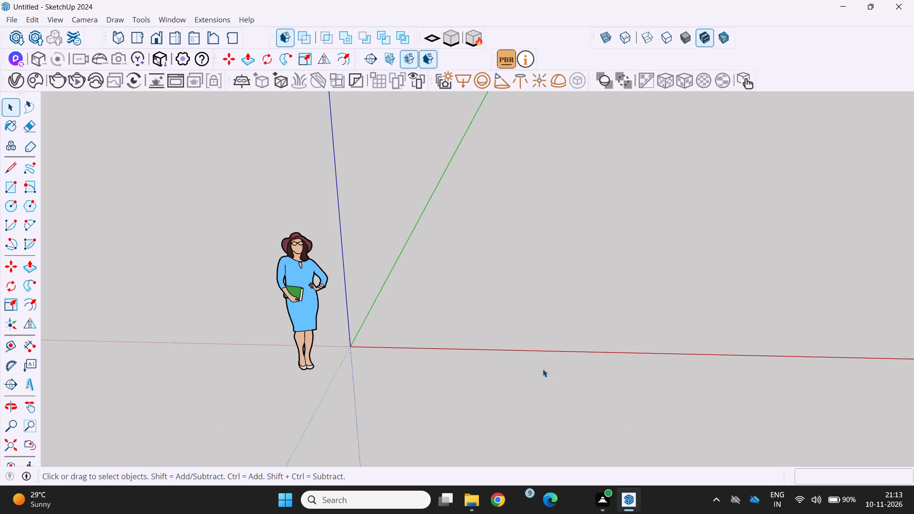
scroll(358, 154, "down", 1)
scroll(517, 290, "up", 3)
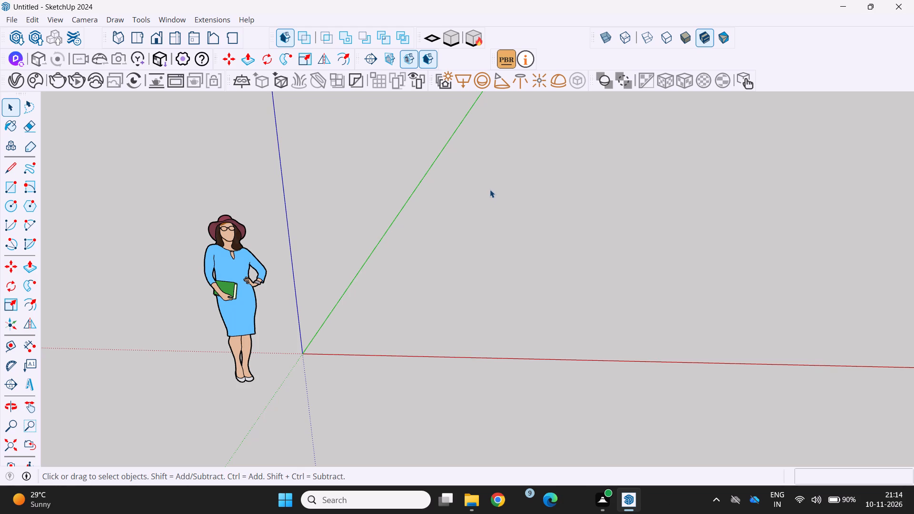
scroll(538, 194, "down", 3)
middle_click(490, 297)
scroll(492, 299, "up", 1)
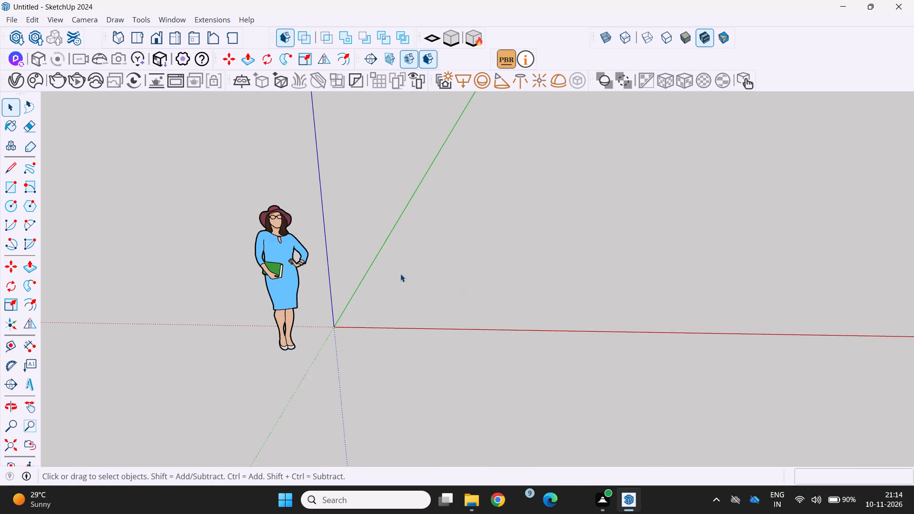
Place a guide line parallel to the red axis, offset 60' from it along the green direction.
key("t")
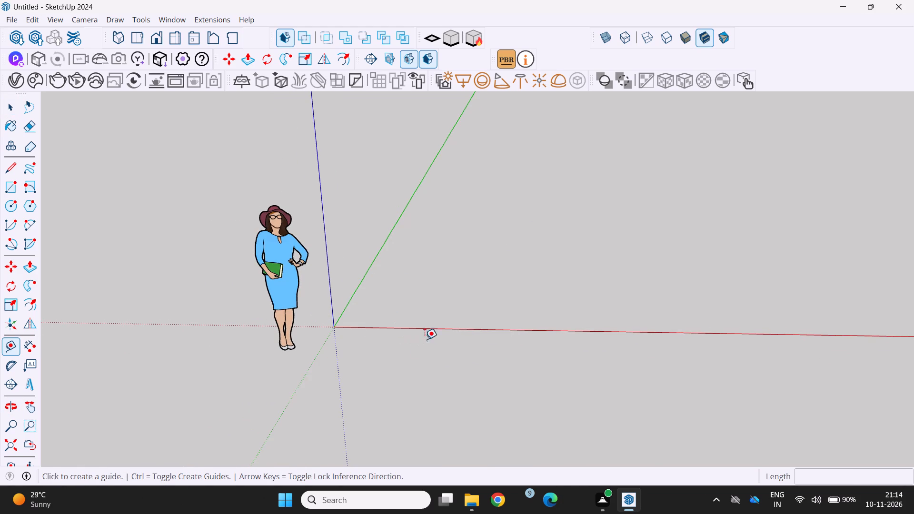
left_click(432, 326)
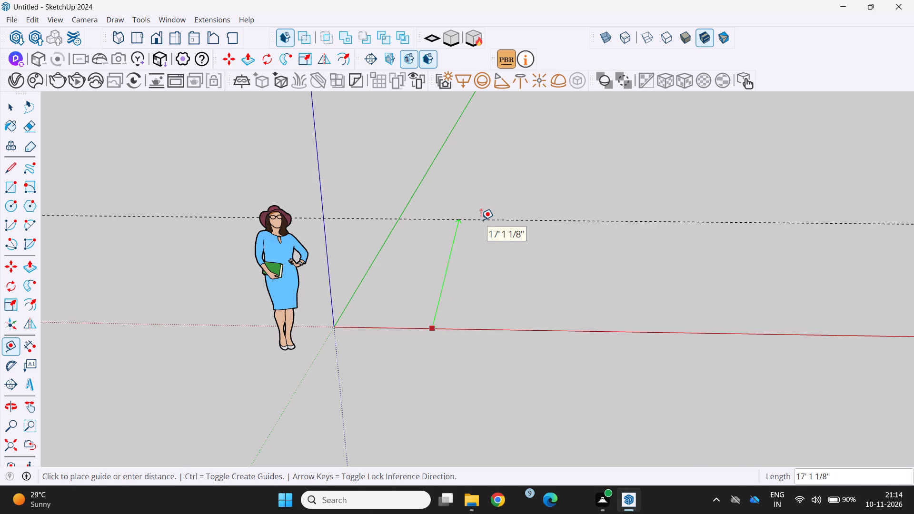
key("6")
key("0")
key("apostrophe")
key("Return")
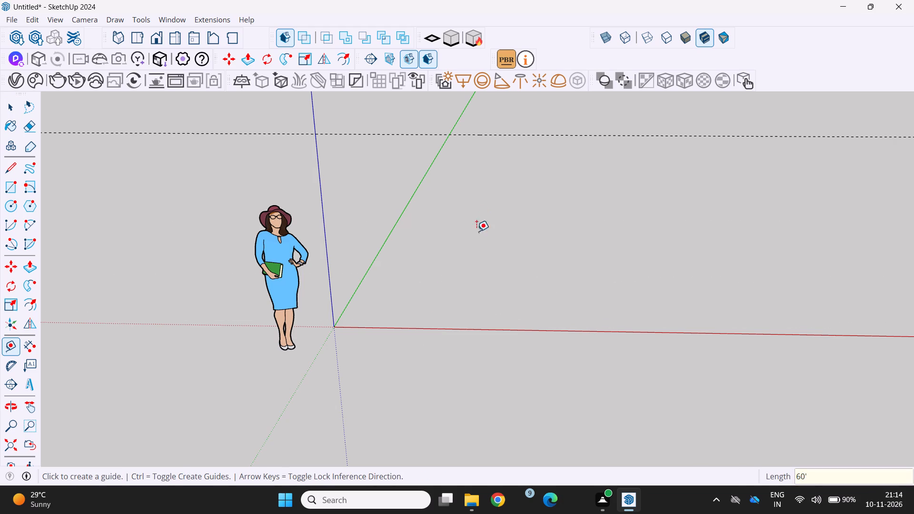
Place a guide line parallel to the green axis, offset 50' from it along the red direction.
scroll(457, 273, "down", 6)
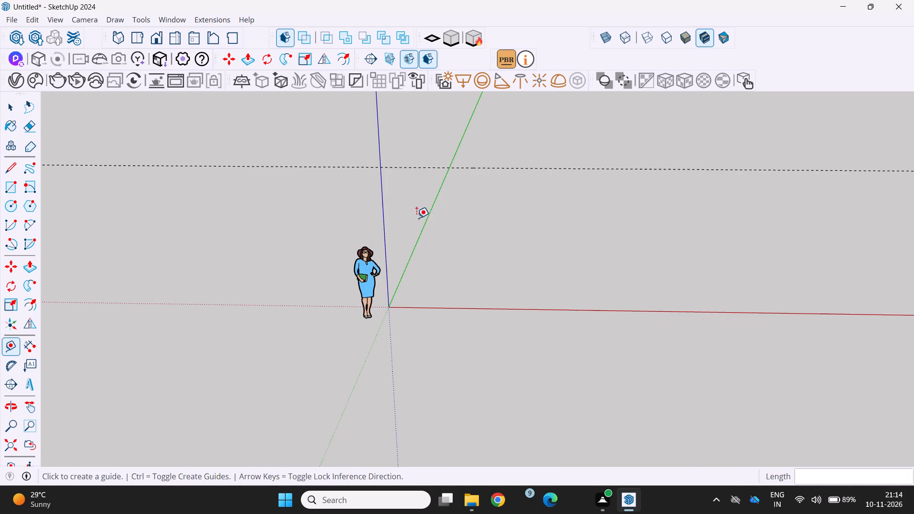
left_click_drag(421, 226, 426, 227)
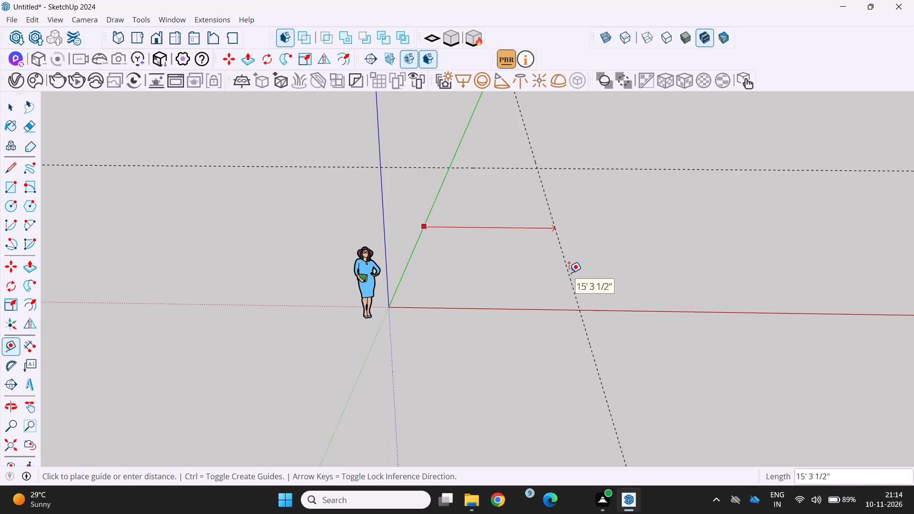
type("50'")
key("Return")
Draw a 50' by 60' ground rectangle from the origin to the intersection of the two guides.
scroll(567, 269, "down", 2)
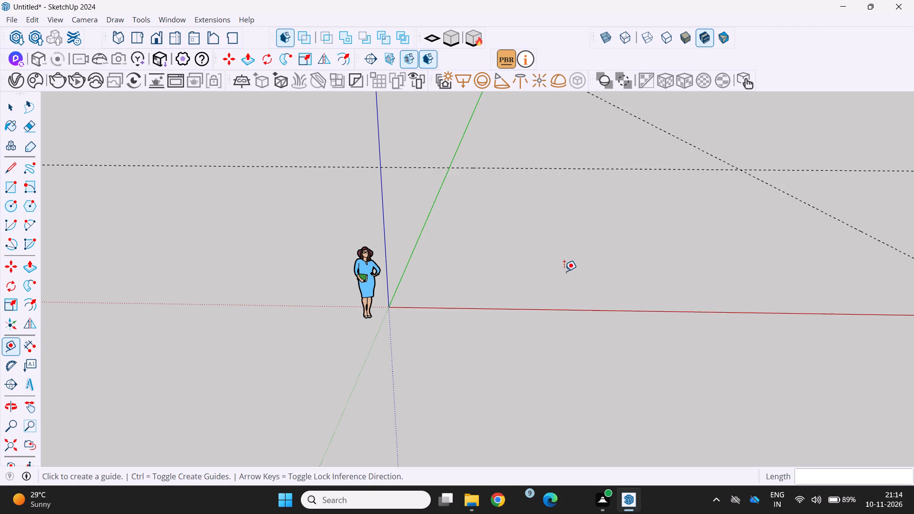
scroll(564, 271, "down", 12)
middle_click_drag(514, 295, 458, 303)
middle_click_drag(584, 367, 550, 363)
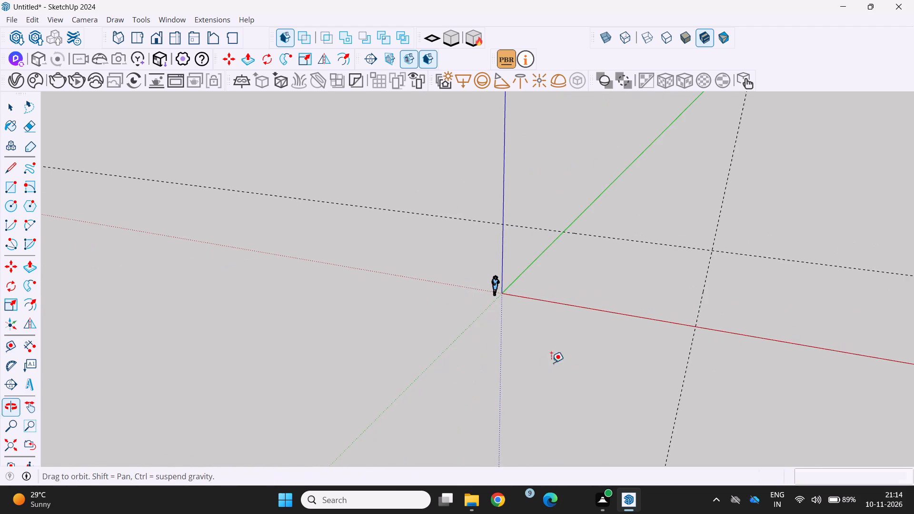
scroll(576, 302, "up", 4)
key("r")
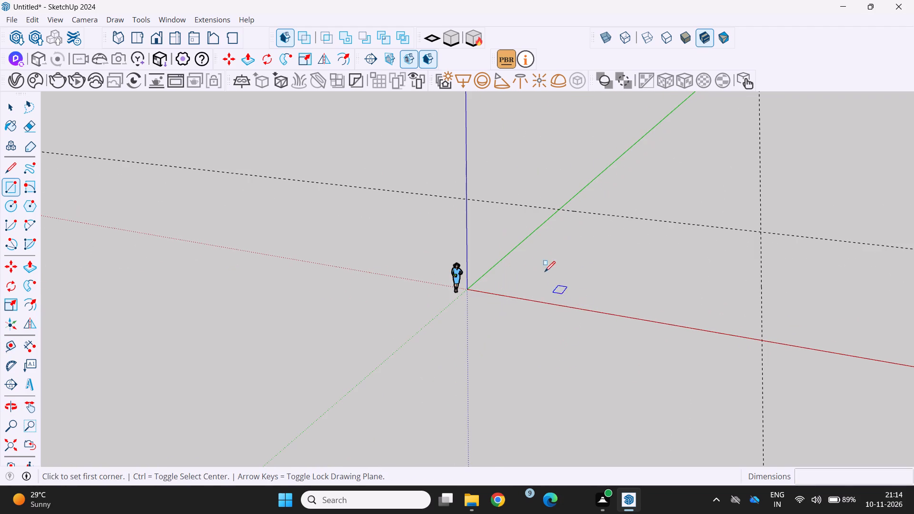
left_click(468, 287)
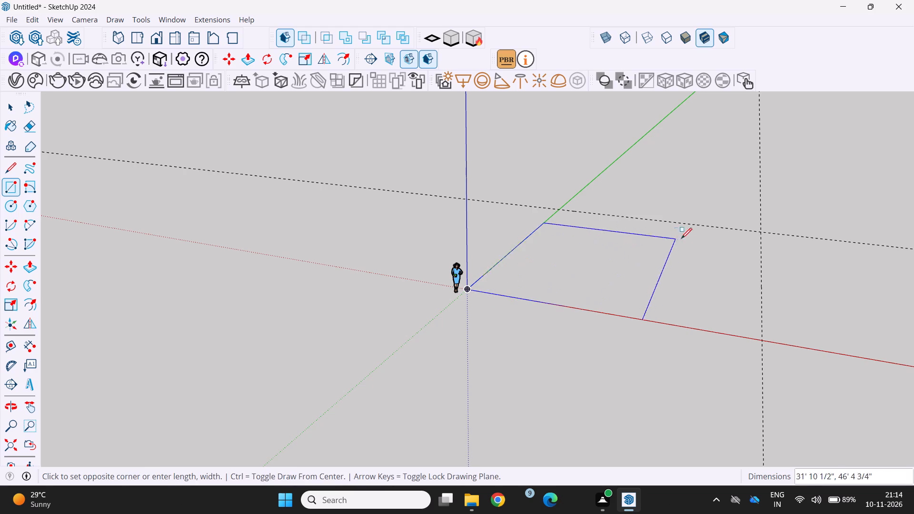
left_click(761, 233)
Push/Pull the ground rectangle up 36' to form the building block.
scroll(753, 271, "down", 3)
middle_click_drag(740, 276, 671, 295)
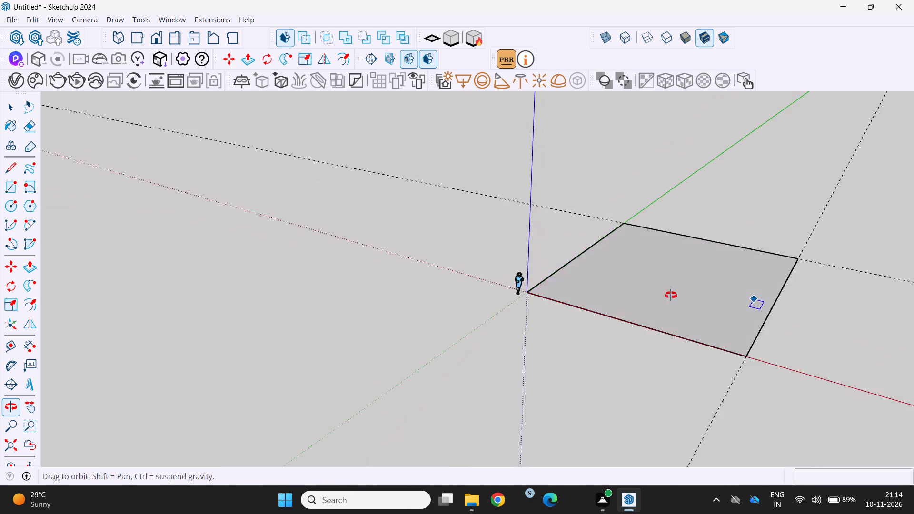
middle_click_drag(671, 295, 662, 301)
scroll(682, 343, "down", 2)
middle_click_drag(709, 356, 809, 343)
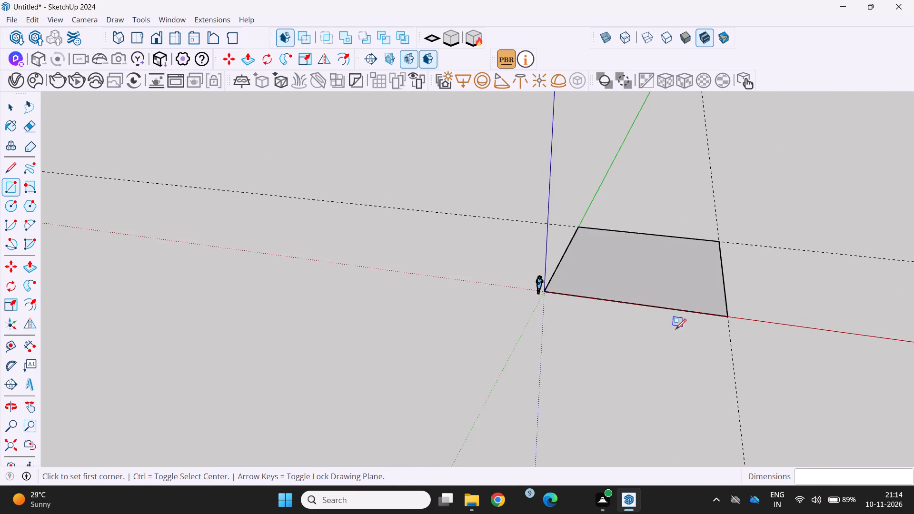
key("space")
type("p")
left_click_drag(671, 278, 671, 273)
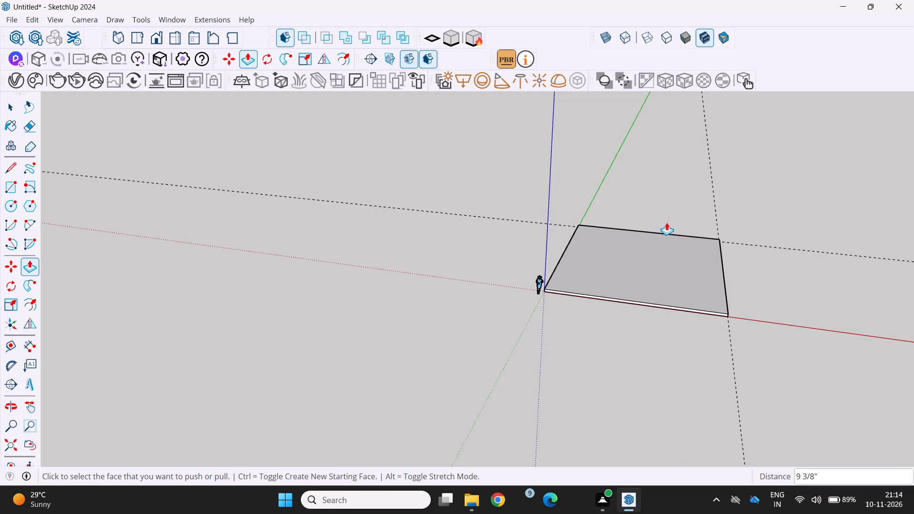
key("ctrl+z")
left_click(645, 286)
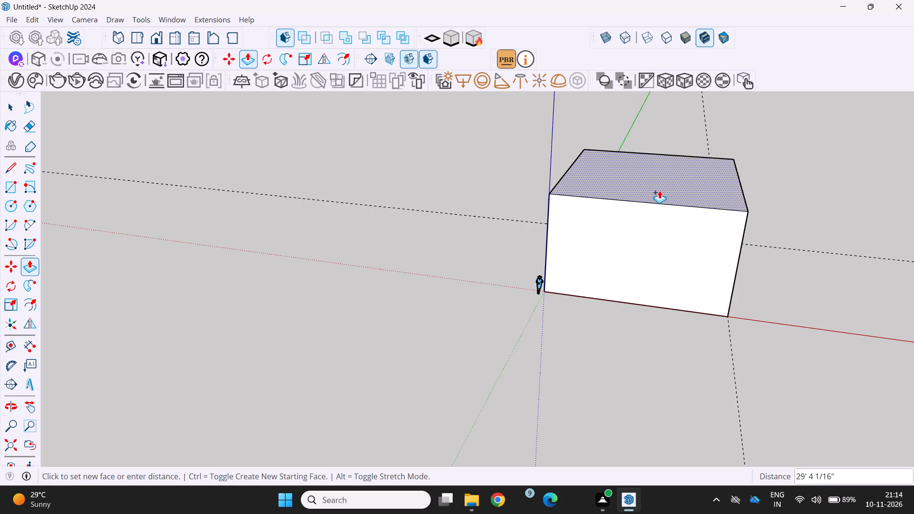
type("36'")
key("Return")
Erase both construction guide lines around the base of the block.
scroll(656, 193, "down", 7)
middle_click_drag(650, 198, 575, 220)
middle_click_drag(782, 316, 865, 302)
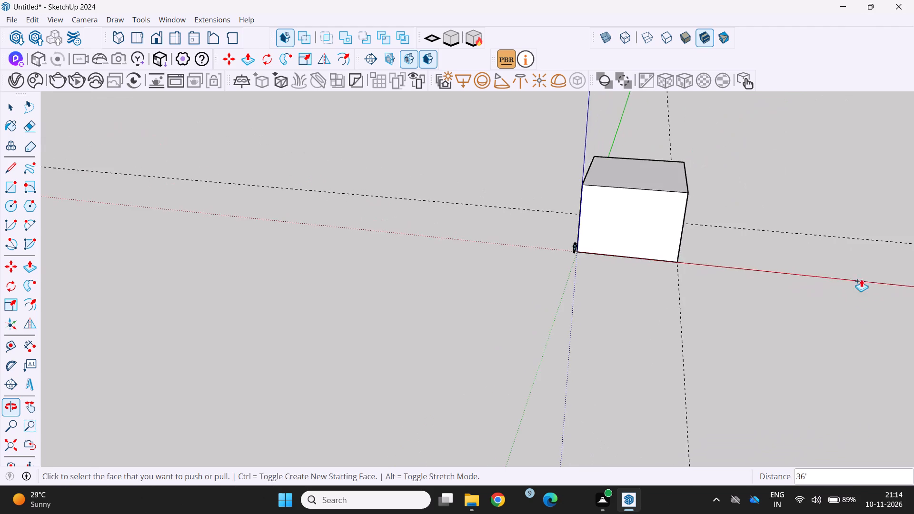
scroll(653, 178, "up", 2)
middle_click_drag(649, 185, 584, 207)
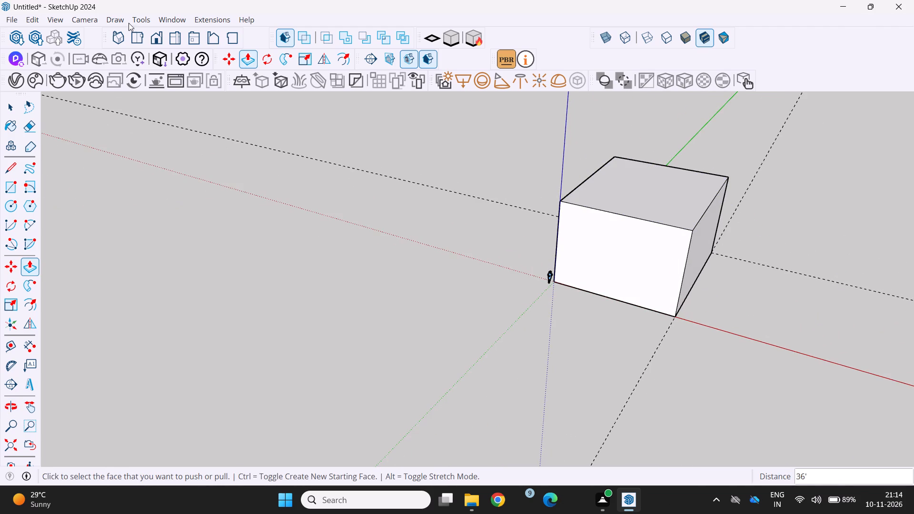
left_click(28, 128)
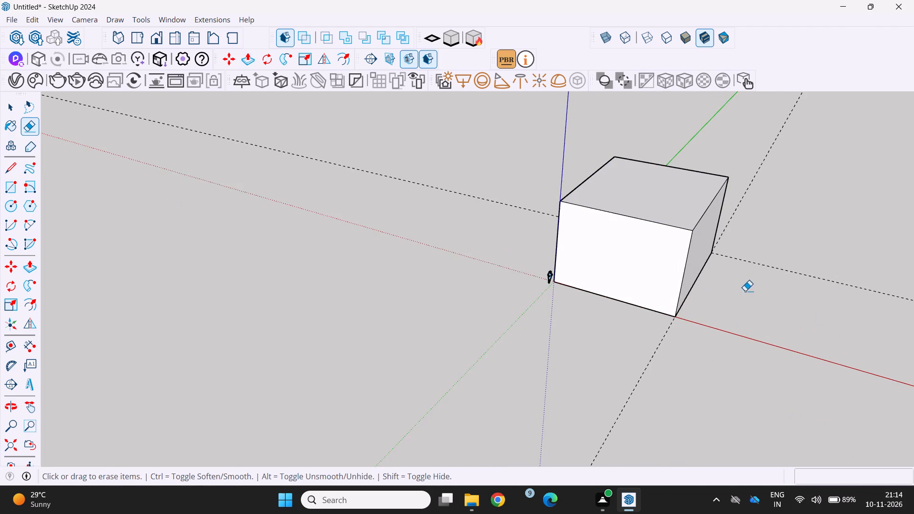
left_click_drag(750, 264, 750, 259)
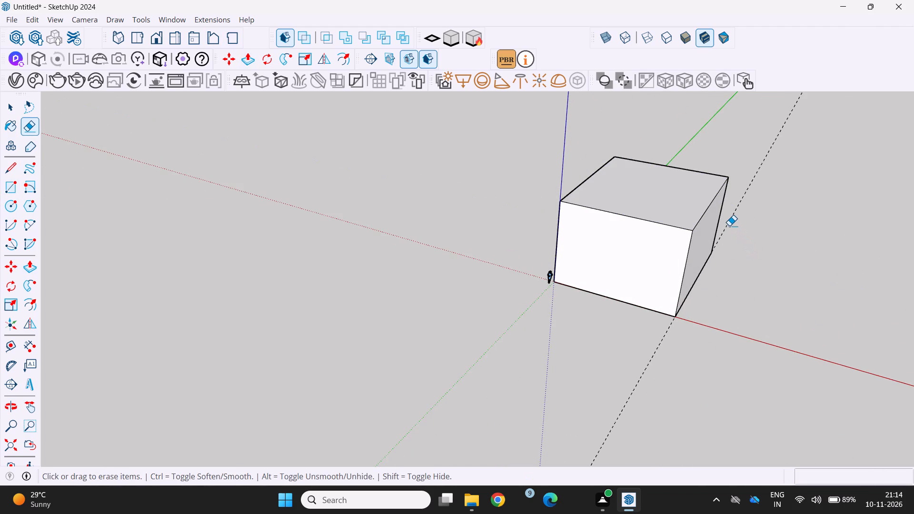
left_click(729, 226)
left_click(705, 272)
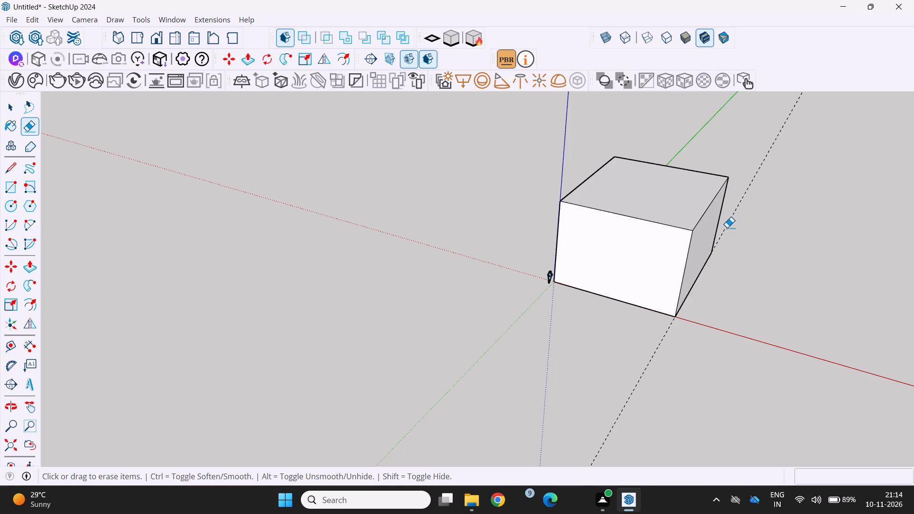
left_click(727, 227)
Measure the bottom edge of the block's side face, between the red-axis corner and the rear corner, without keeping a dimension.
middle_click_drag(758, 255, 664, 273)
scroll(555, 298, "down", 4)
middle_click_drag(429, 395, 509, 392)
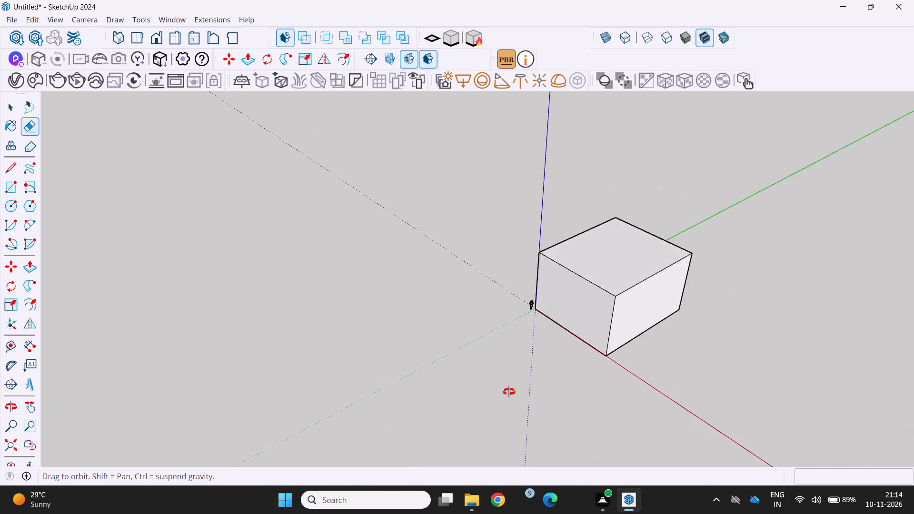
middle_click_drag(509, 392, 674, 340)
scroll(639, 325, "up", 4)
middle_click_drag(561, 321, 483, 349)
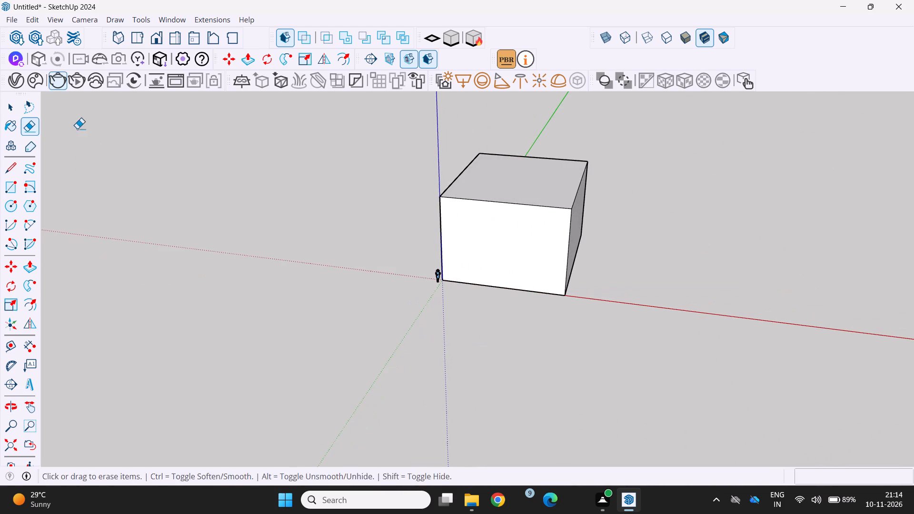
left_click(30, 346)
middle_click_drag(510, 442, 447, 443)
scroll(450, 446, "up", 1)
scroll(549, 345, "up", 3)
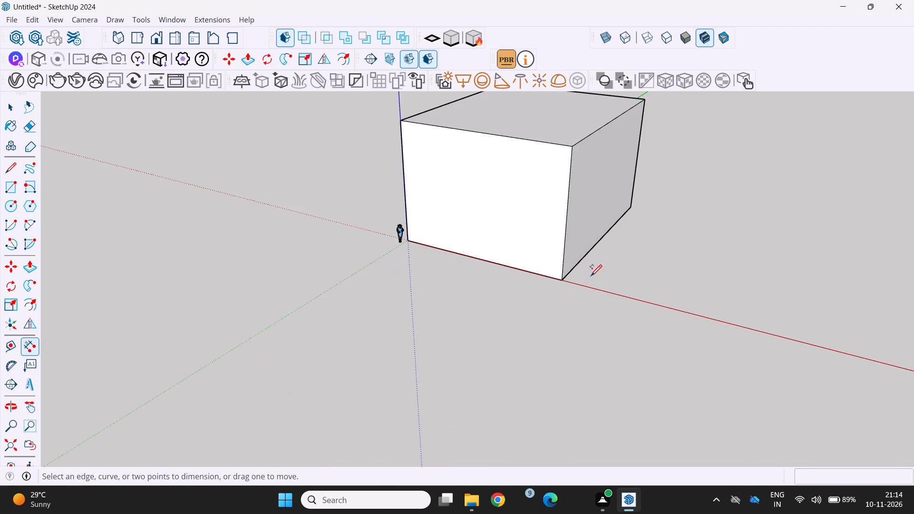
left_click(566, 278)
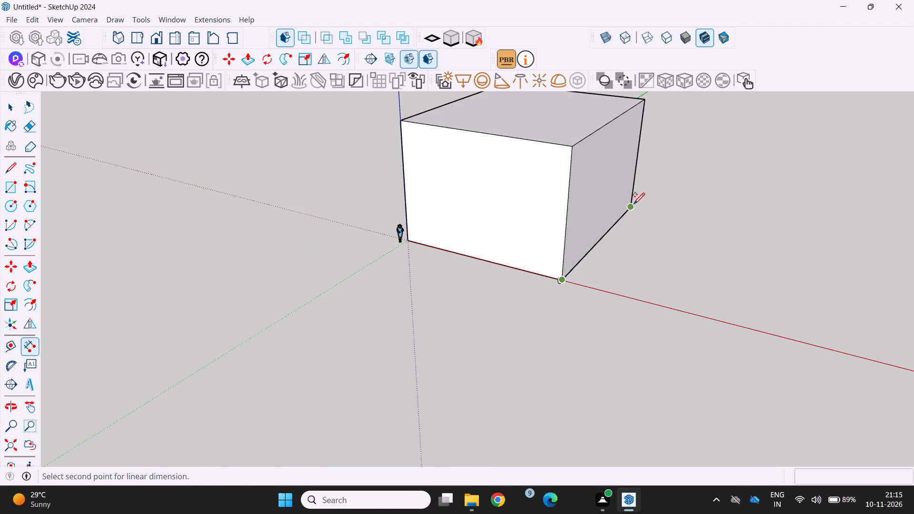
left_click(634, 203)
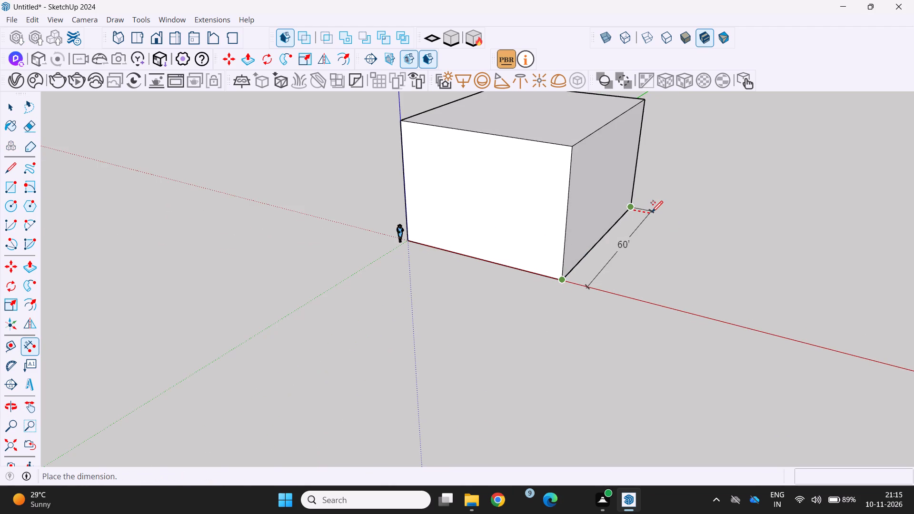
key("Escape")
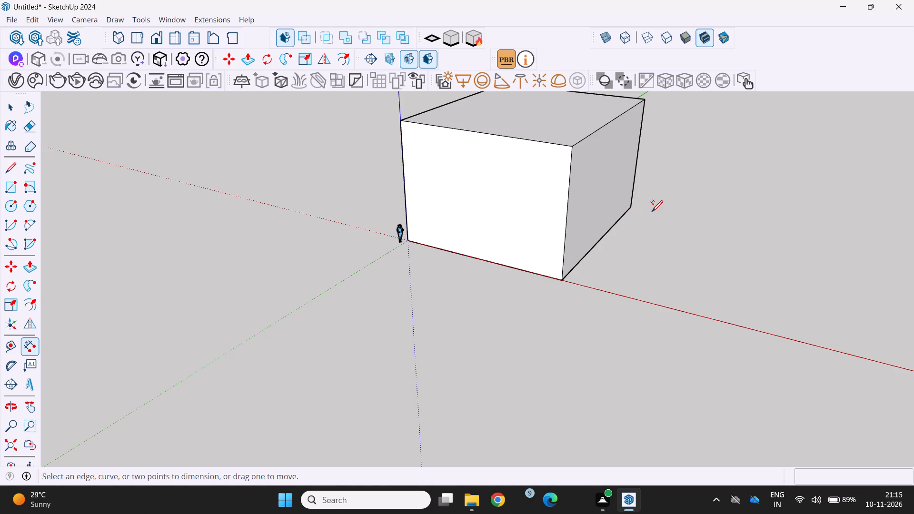
Place a horizontal guide 12' above the bottom edge on the block's side face.
scroll(494, 313, "down", 2)
middle_click_drag(494, 314, 535, 343)
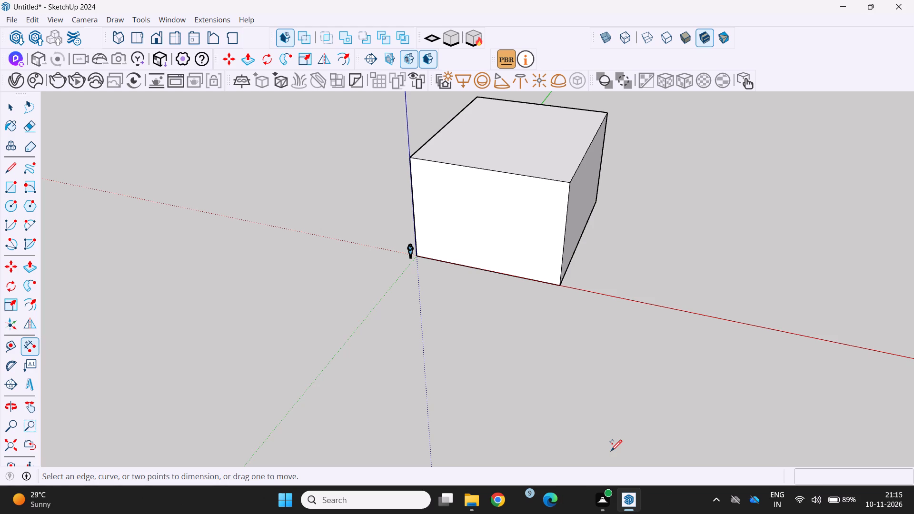
scroll(611, 451, "down", 2)
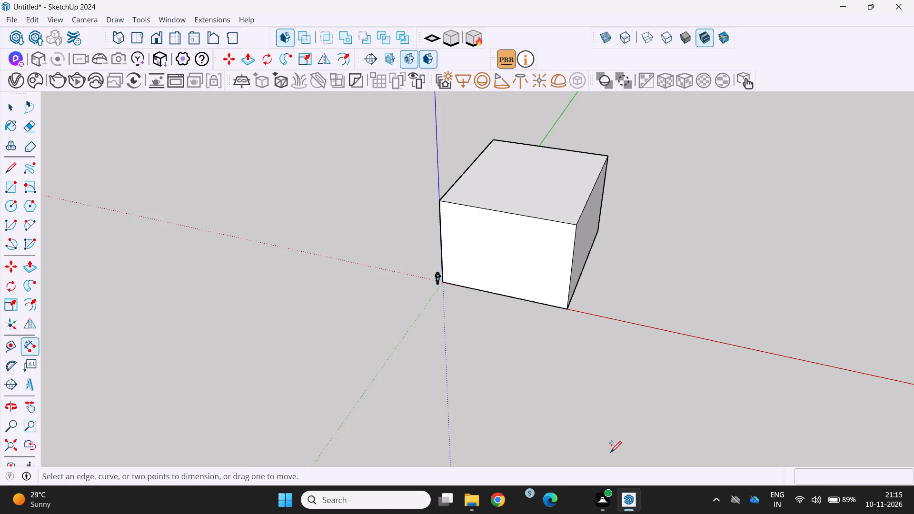
scroll(650, 453, "up", 1)
middle_click_drag(650, 453, 622, 449)
middle_click_drag(535, 395, 478, 392)
scroll(478, 392, "up", 1)
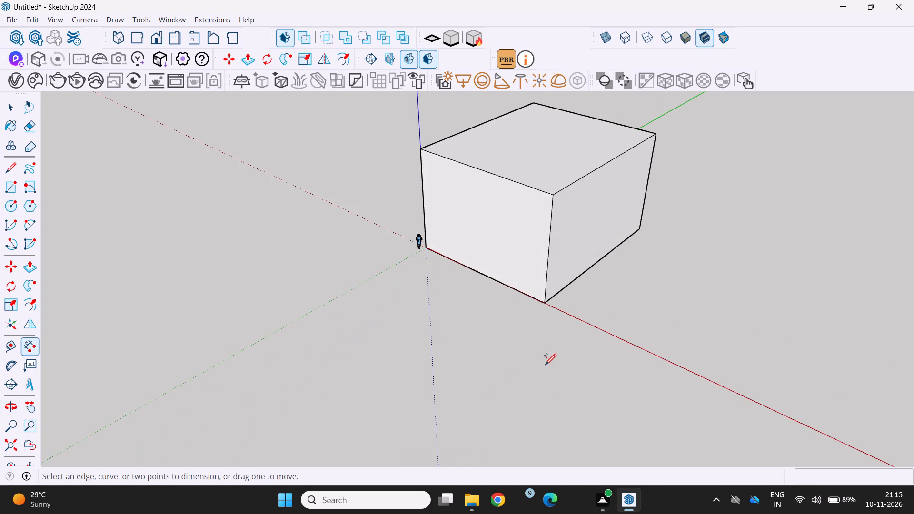
key("t")
key("t")
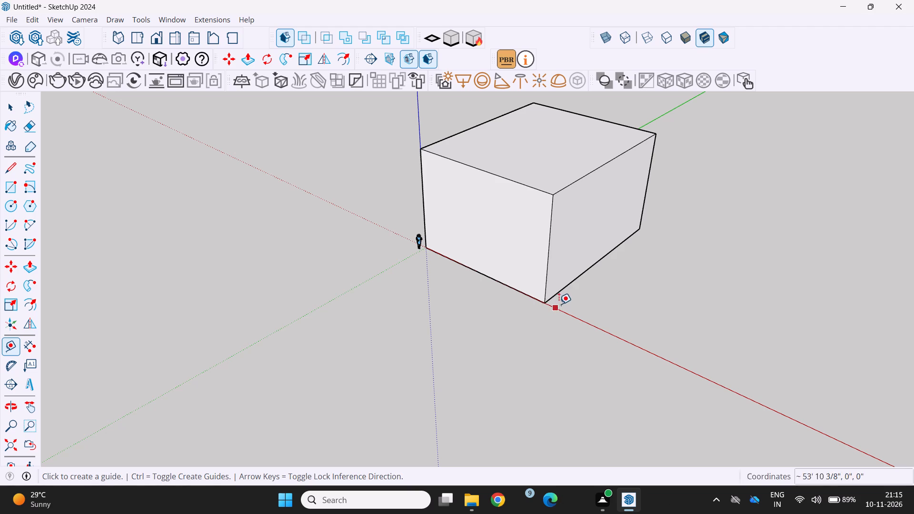
left_click(564, 291)
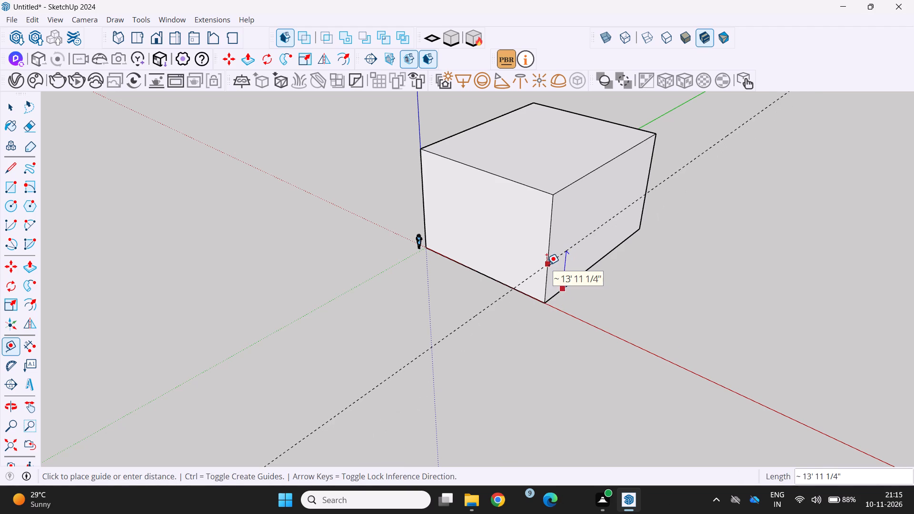
type("12")
key("apostrophe")
key("Return")
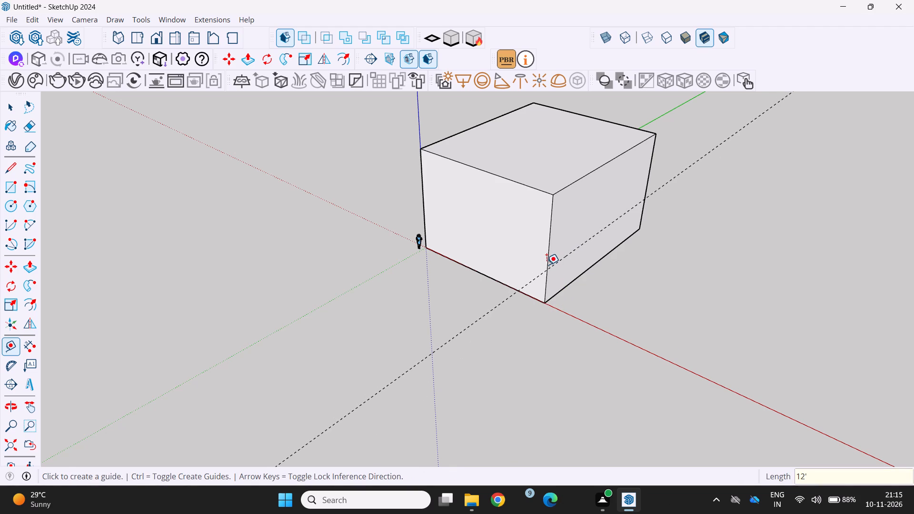
middle_click_drag(547, 263, 522, 199)
scroll(551, 264, "up", 2)
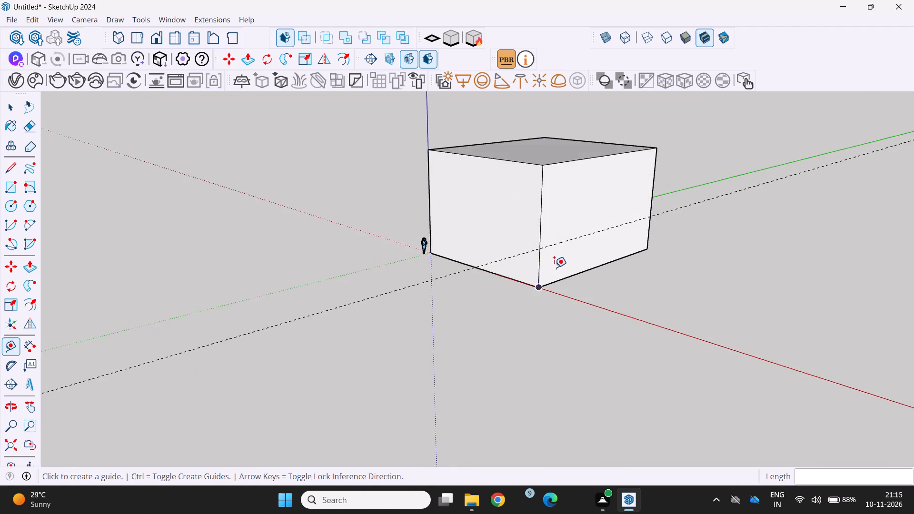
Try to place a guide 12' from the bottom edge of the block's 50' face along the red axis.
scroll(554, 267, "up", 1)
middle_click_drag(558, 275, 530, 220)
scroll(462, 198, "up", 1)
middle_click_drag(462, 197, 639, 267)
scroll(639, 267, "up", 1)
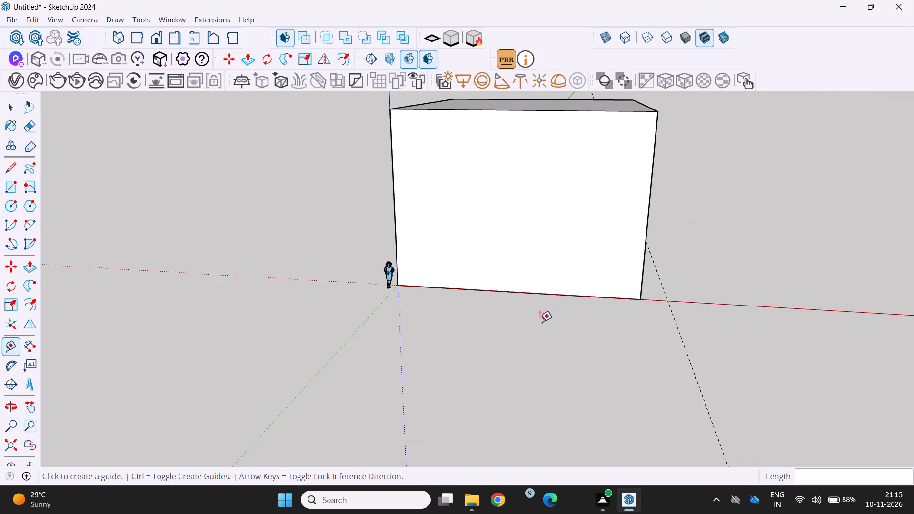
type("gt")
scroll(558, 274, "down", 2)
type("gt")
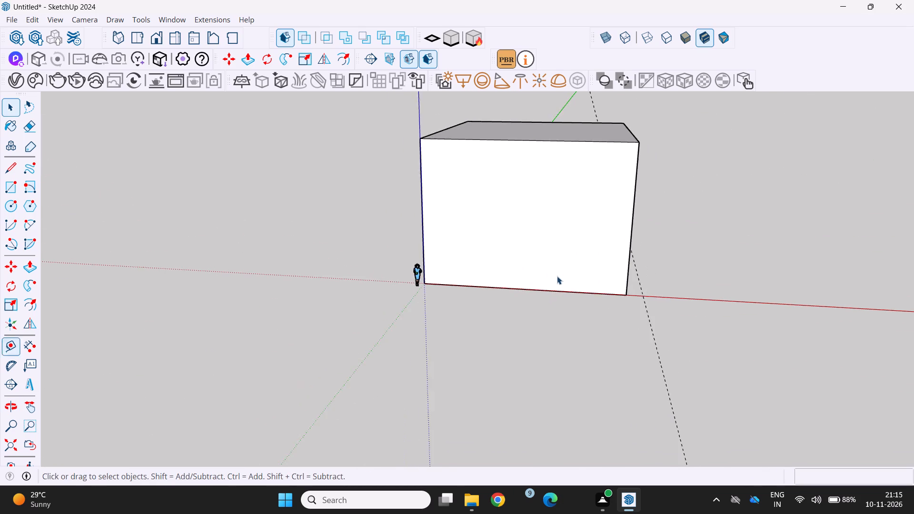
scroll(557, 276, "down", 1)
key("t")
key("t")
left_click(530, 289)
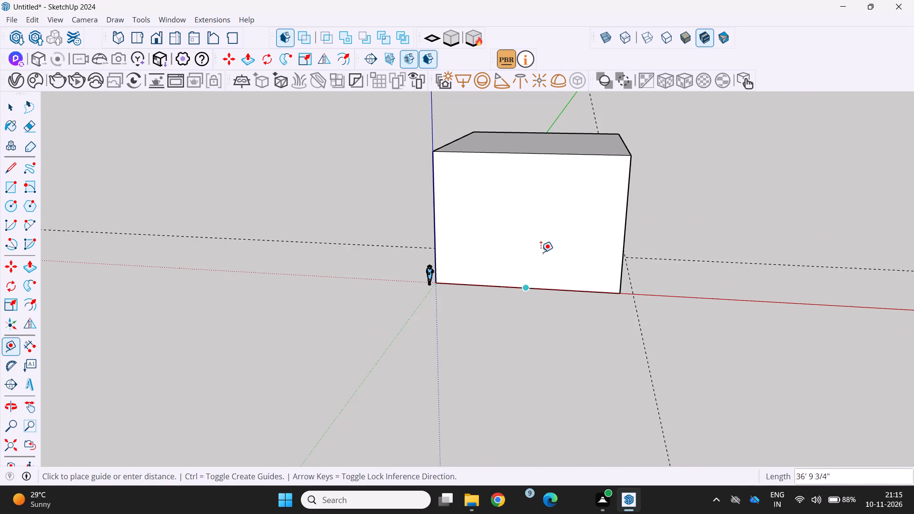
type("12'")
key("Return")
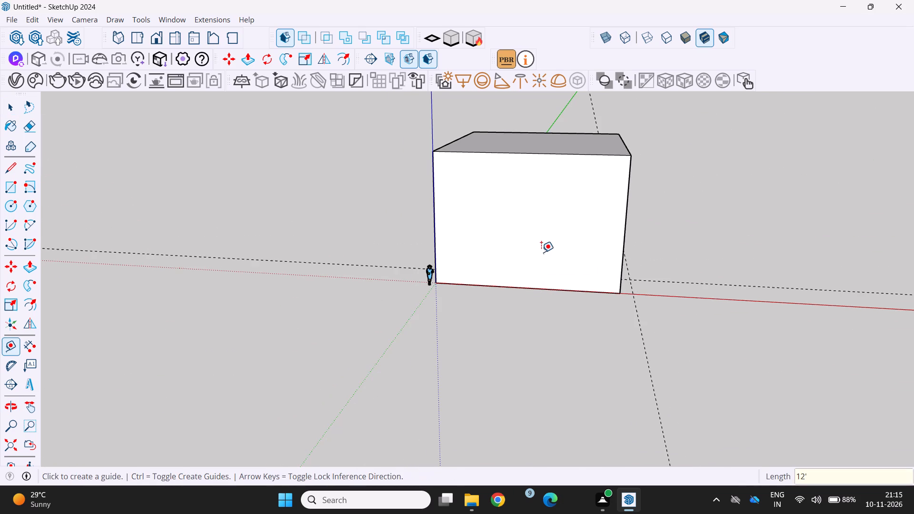
Place a horizontal guide 12' above the bottom edge on the block's 50' face along the red axis.
scroll(541, 252, "down", 2)
middle_click_drag(541, 251, 423, 244)
middle_click_drag(525, 262, 539, 271)
scroll(539, 271, "up", 2)
left_click(515, 291)
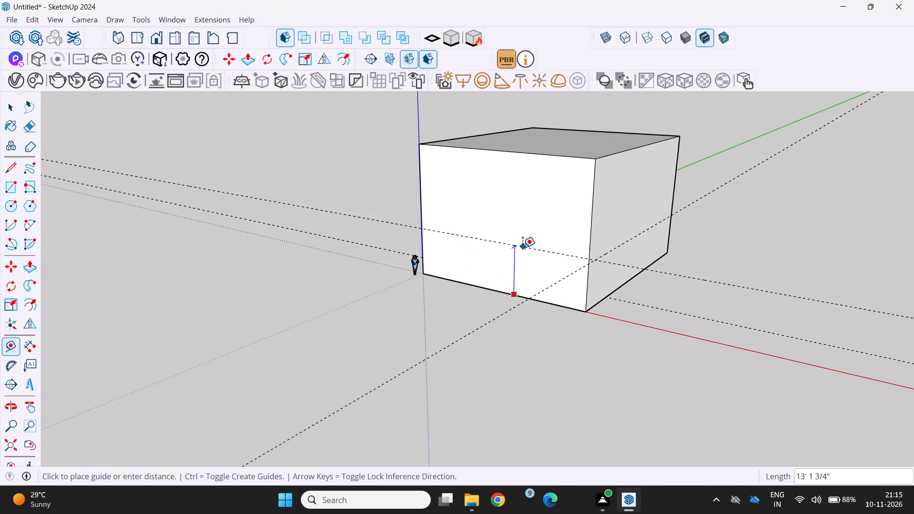
type("12'")
key("Return")
middle_click_drag(522, 247, 485, 250)
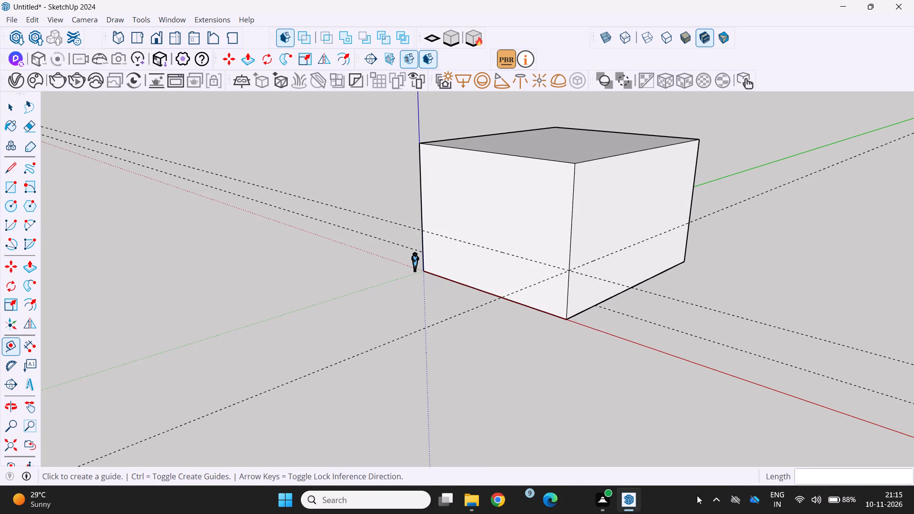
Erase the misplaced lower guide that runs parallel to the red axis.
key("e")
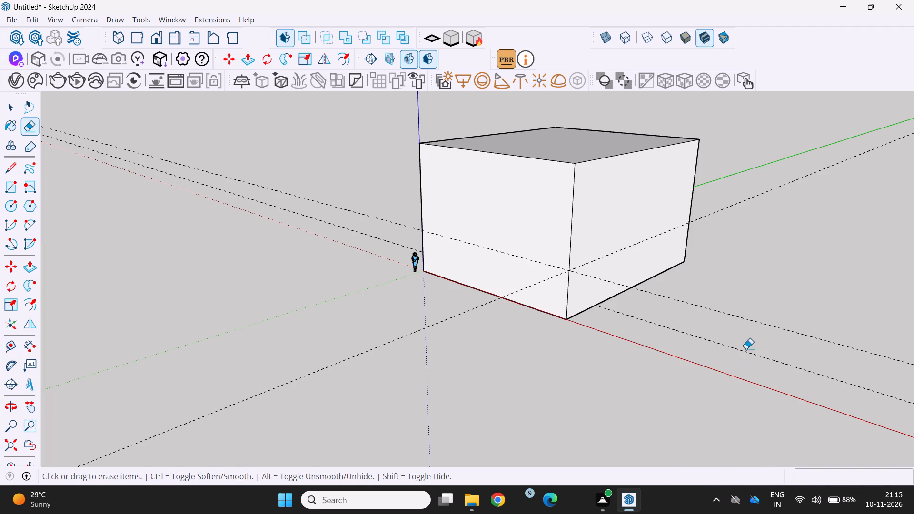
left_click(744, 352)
Draw a 12' by 60' rectangle on the block's side face, from the guides' corner intersection to the far bottom corner.
middle_click_drag(728, 362, 610, 281)
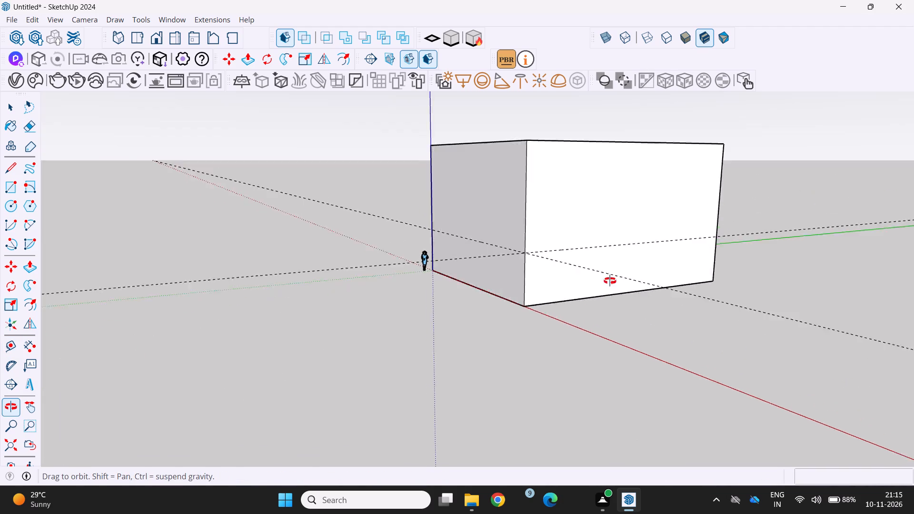
middle_click_drag(610, 281, 648, 372)
scroll(547, 332, "up", 1)
middle_click_drag(546, 332, 551, 330)
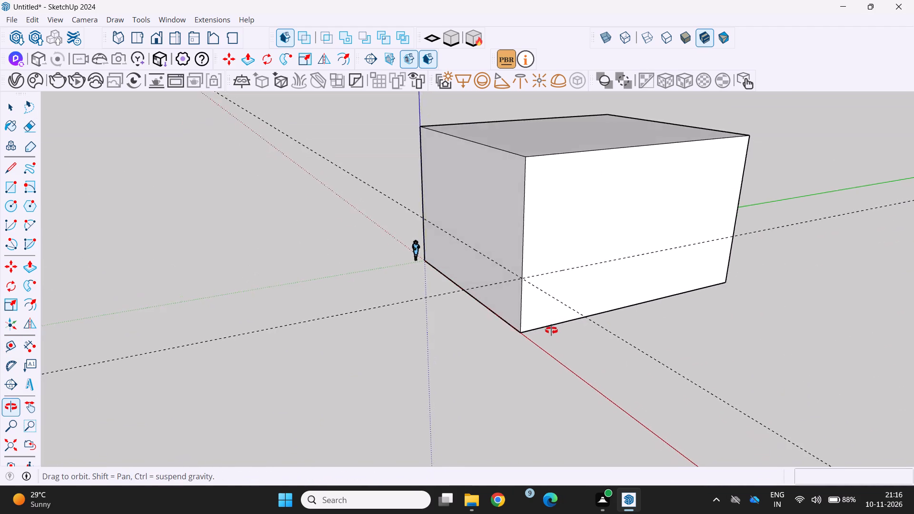
middle_click_drag(551, 330, 606, 322)
scroll(606, 322, "up", 1)
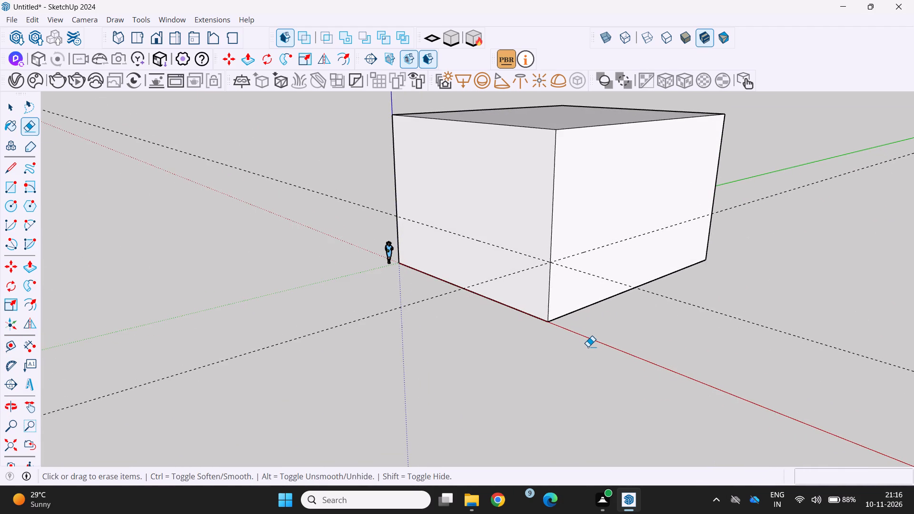
key("r")
middle_click_drag(583, 348, 512, 304)
scroll(502, 247, "up", 2)
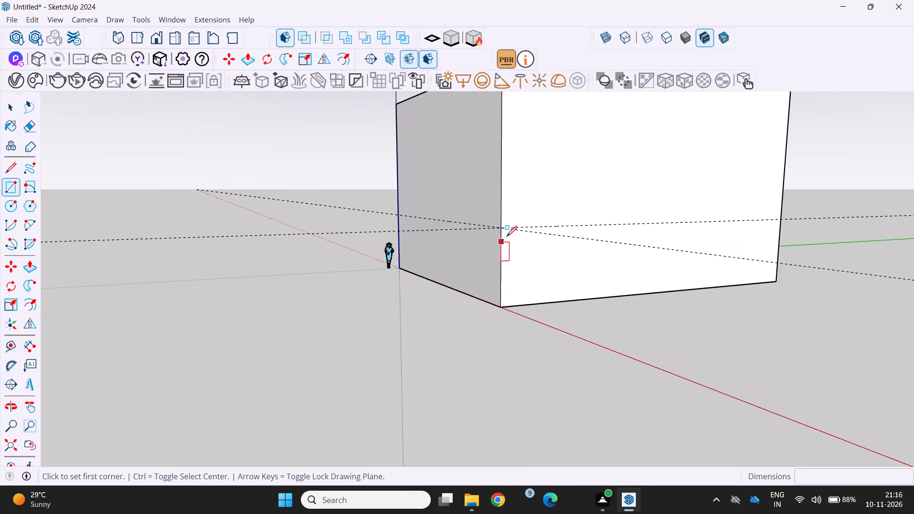
left_click(499, 228)
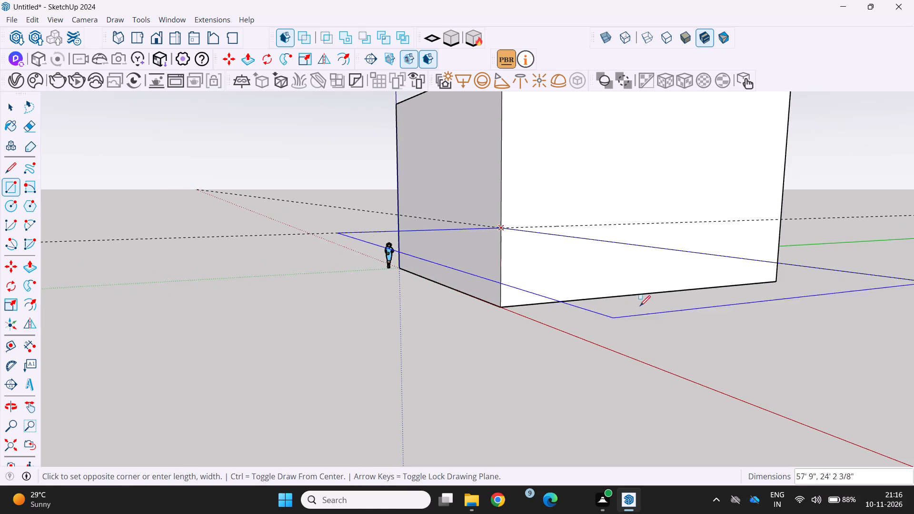
scroll(720, 430, "down", 4)
middle_click_drag(689, 430, 653, 414)
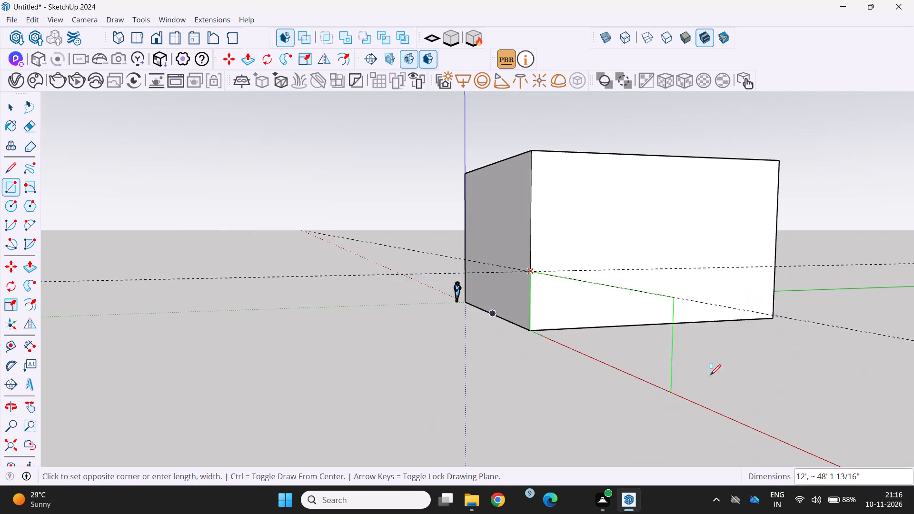
left_click(776, 317)
Draw a 12' by 50' rectangle on the face along the red axis, from the guide at the origin corner to the opposite bottom corner.
middle_click_drag(722, 347, 718, 371)
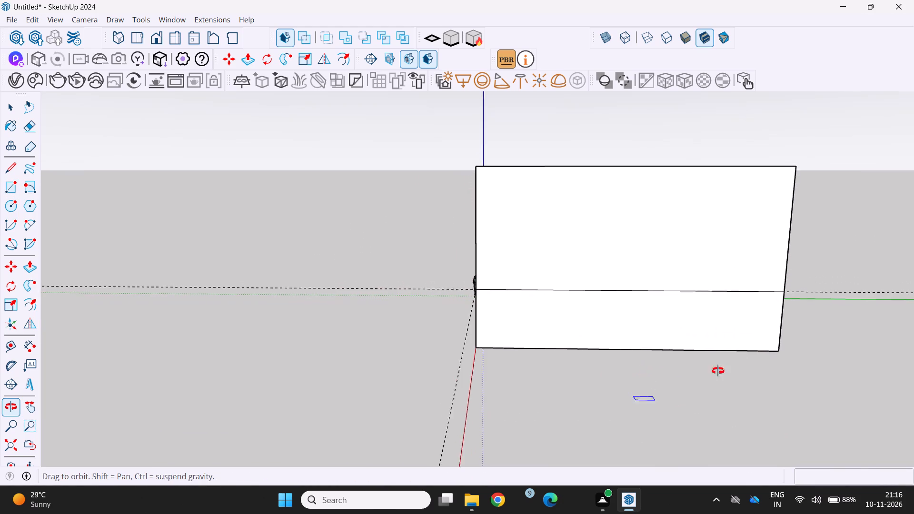
middle_click_drag(718, 371, 825, 358)
scroll(564, 452, "down", 3)
middle_click_drag(564, 452, 583, 441)
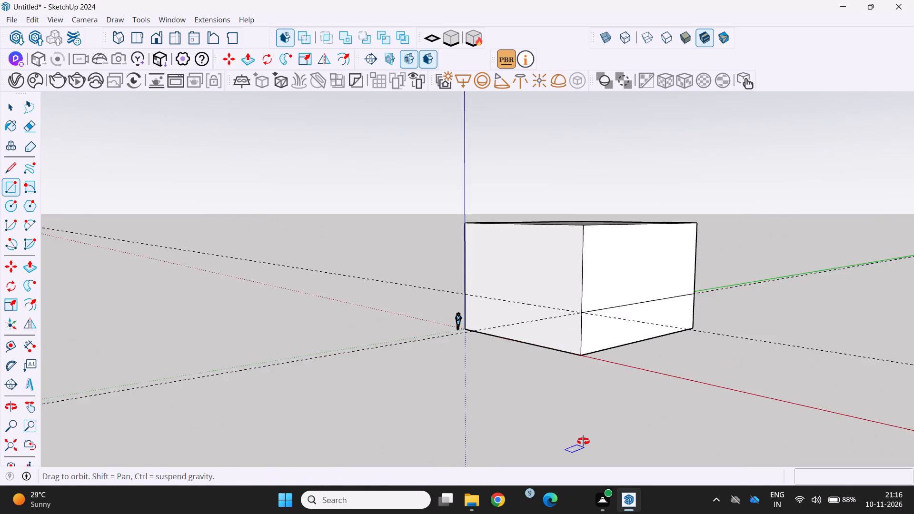
middle_click_drag(583, 441, 678, 410)
scroll(201, 261, "up", 1)
scroll(288, 284, "up", 1)
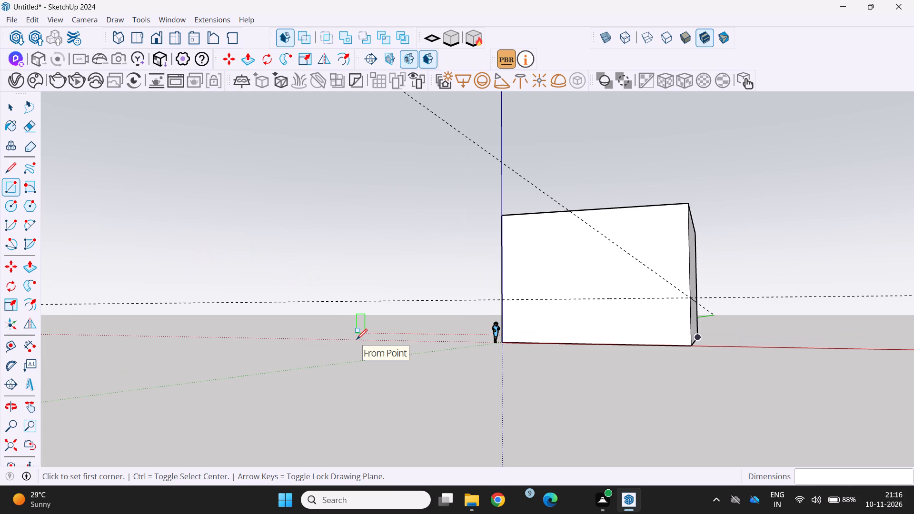
key("r")
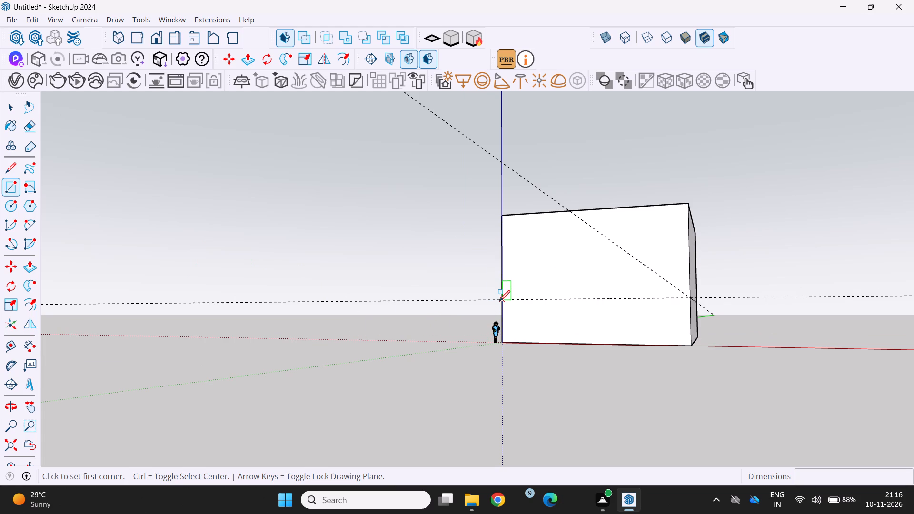
left_click(499, 301)
scroll(701, 346, "up", 2)
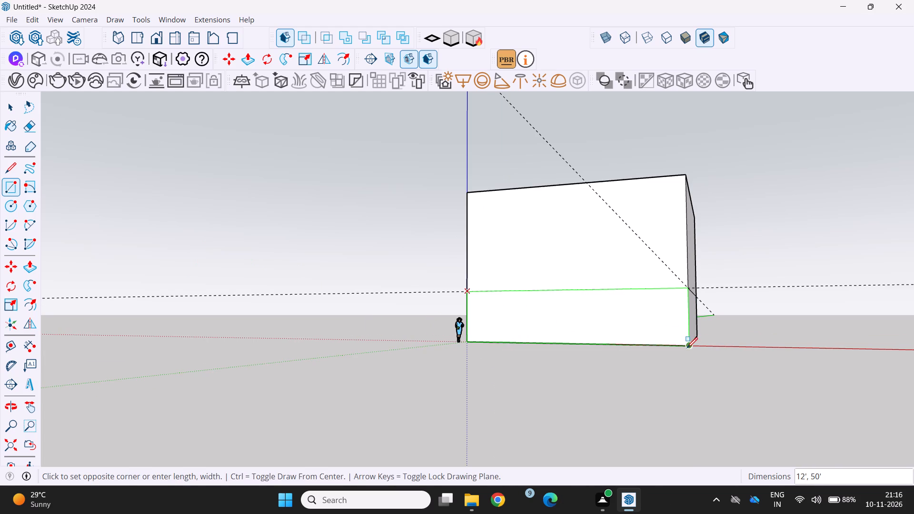
left_click(687, 348)
Erase both 12' storey-height guides around the block.
middle_click_drag(633, 369, 447, 398)
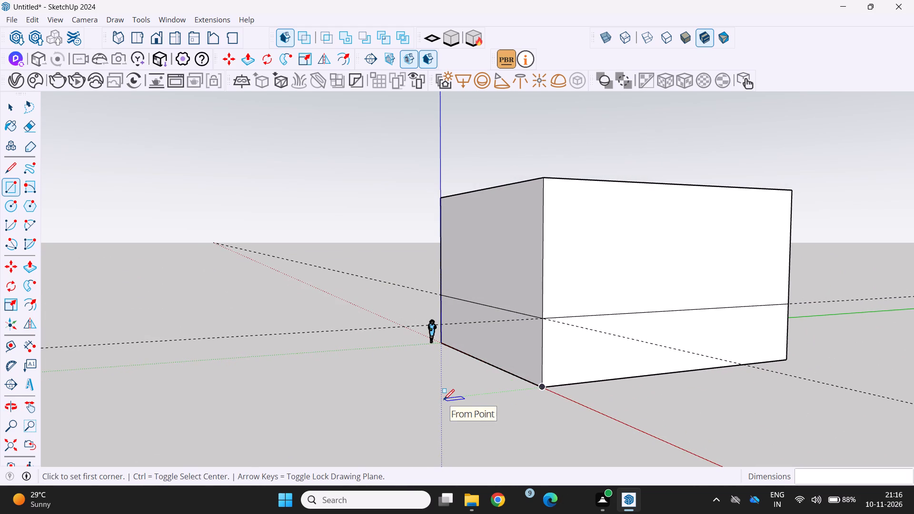
middle_click_drag(451, 402, 517, 401)
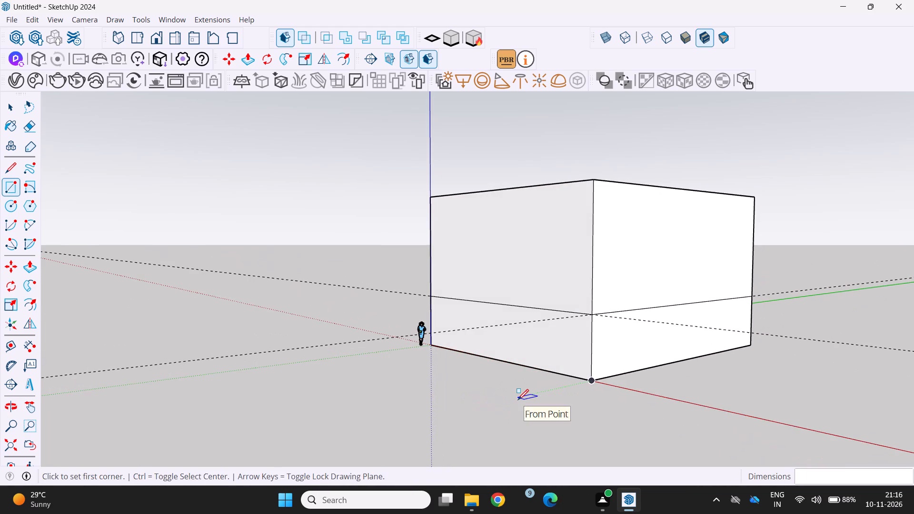
key("e")
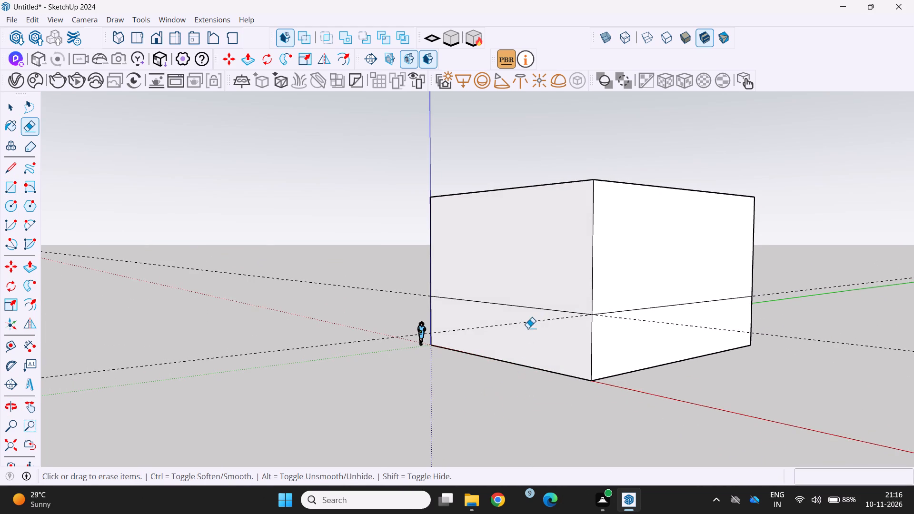
left_click(522, 323)
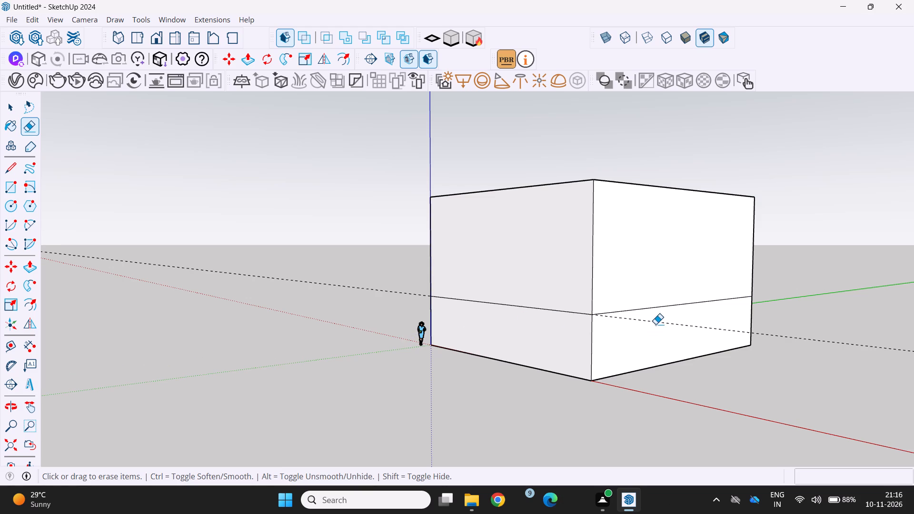
left_click(657, 322)
Copy the ground-storey bands of both visible faces 12' straight up to mark the second storey, and clear the selection.
scroll(527, 442, "down", 1)
middle_click_drag(514, 445, 491, 446)
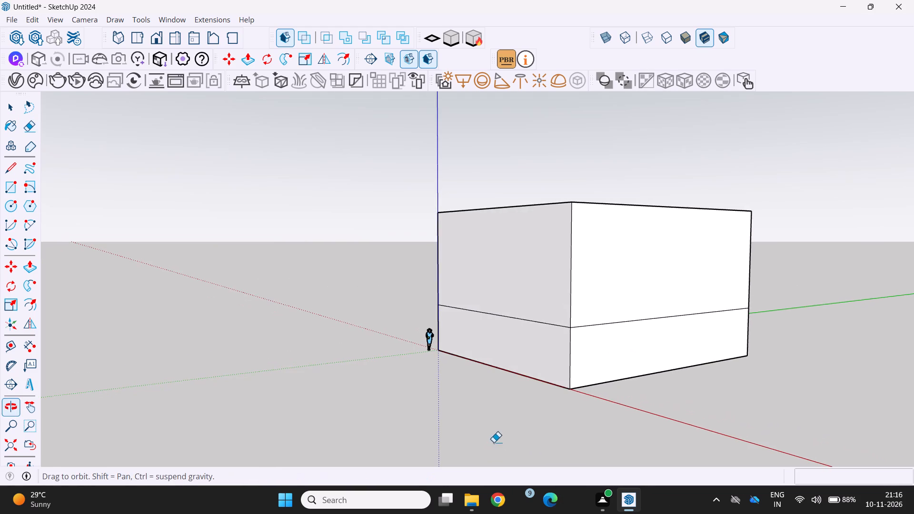
key("space")
left_click(631, 357)
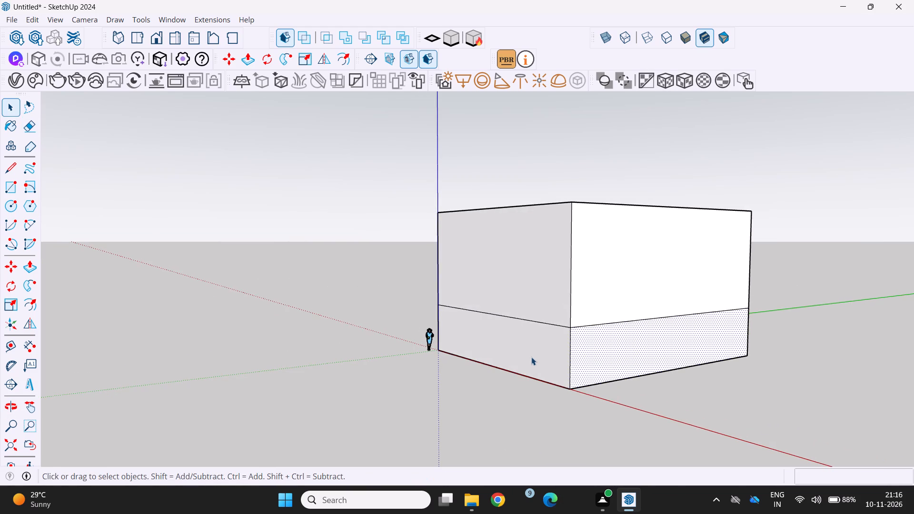
left_click(531, 357)
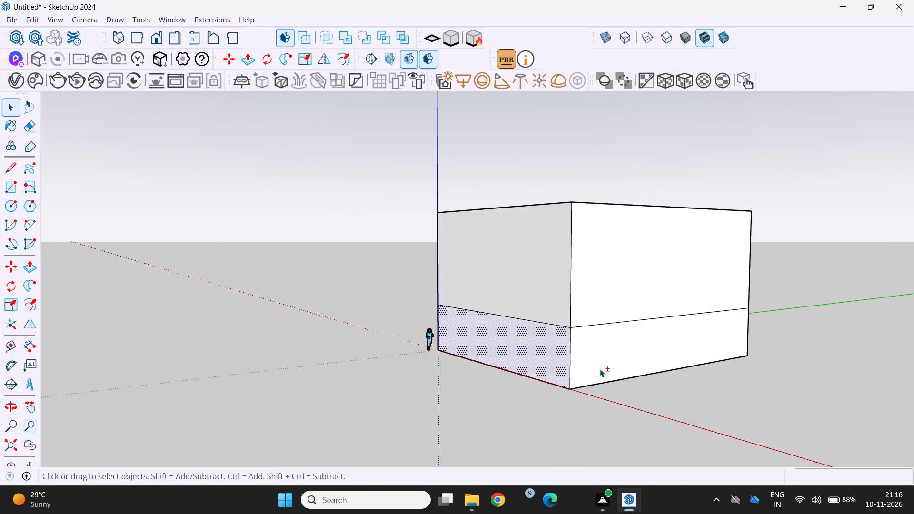
left_click(600, 368, "shift")
key("m")
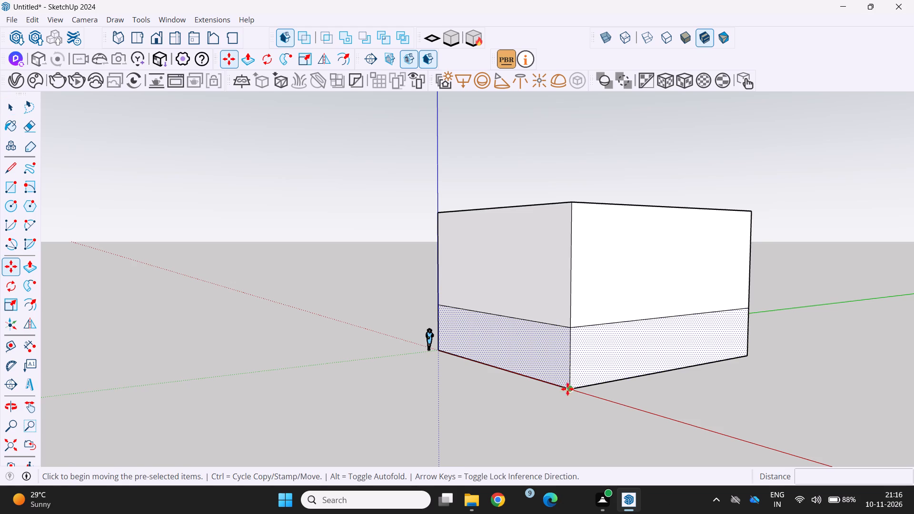
left_click(575, 388)
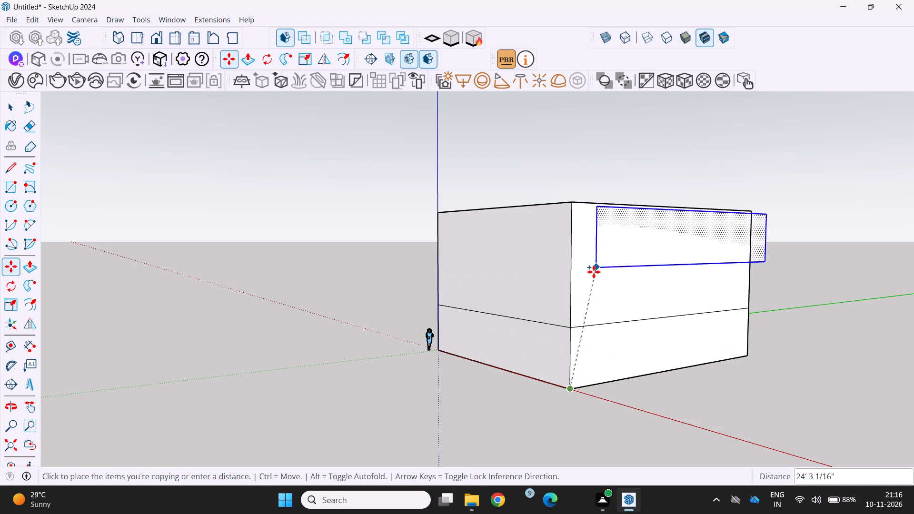
left_click(574, 326)
scroll(668, 333, "down", 4)
middle_click_drag(666, 337, 722, 297)
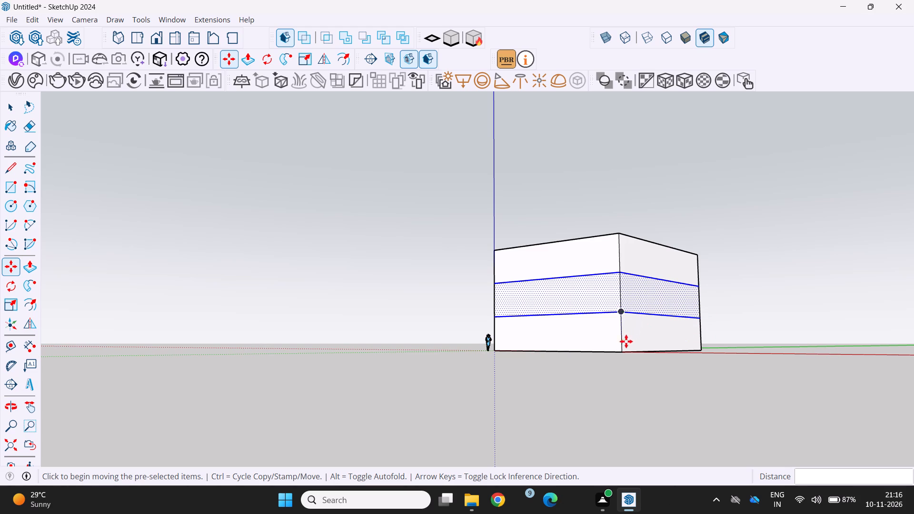
key("space")
left_click(548, 374)
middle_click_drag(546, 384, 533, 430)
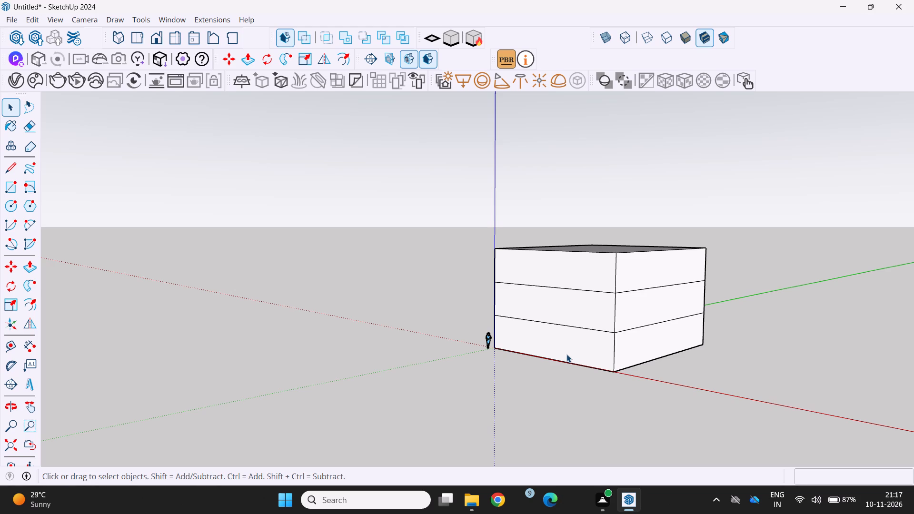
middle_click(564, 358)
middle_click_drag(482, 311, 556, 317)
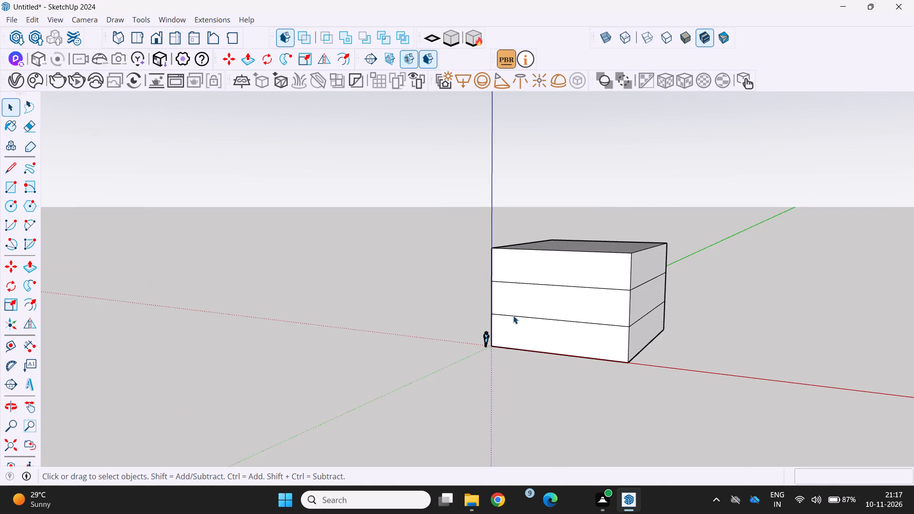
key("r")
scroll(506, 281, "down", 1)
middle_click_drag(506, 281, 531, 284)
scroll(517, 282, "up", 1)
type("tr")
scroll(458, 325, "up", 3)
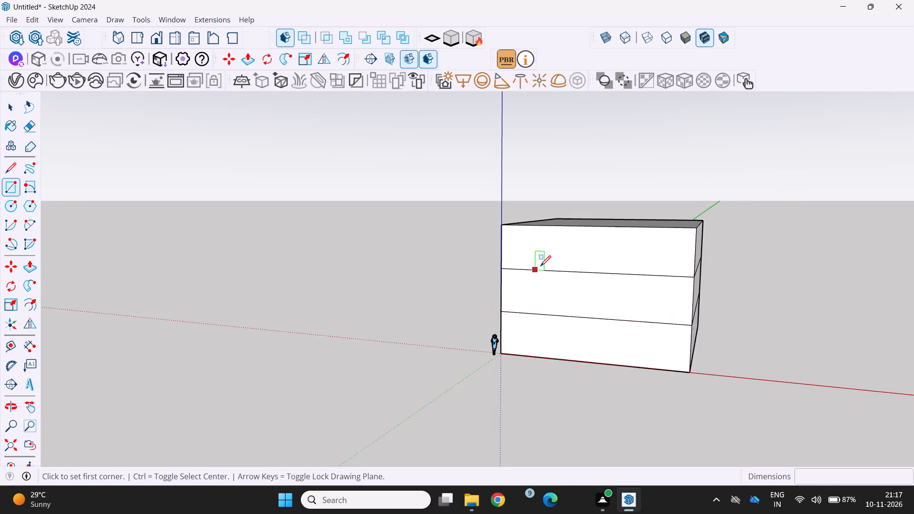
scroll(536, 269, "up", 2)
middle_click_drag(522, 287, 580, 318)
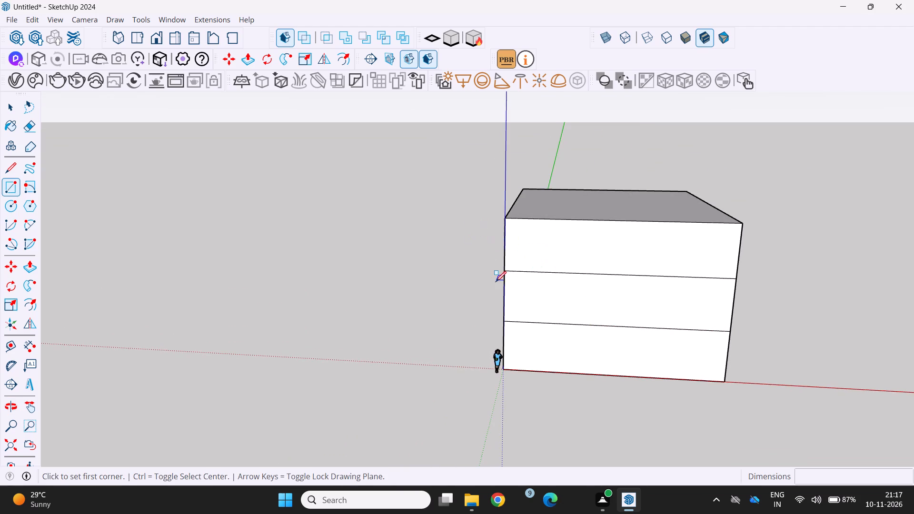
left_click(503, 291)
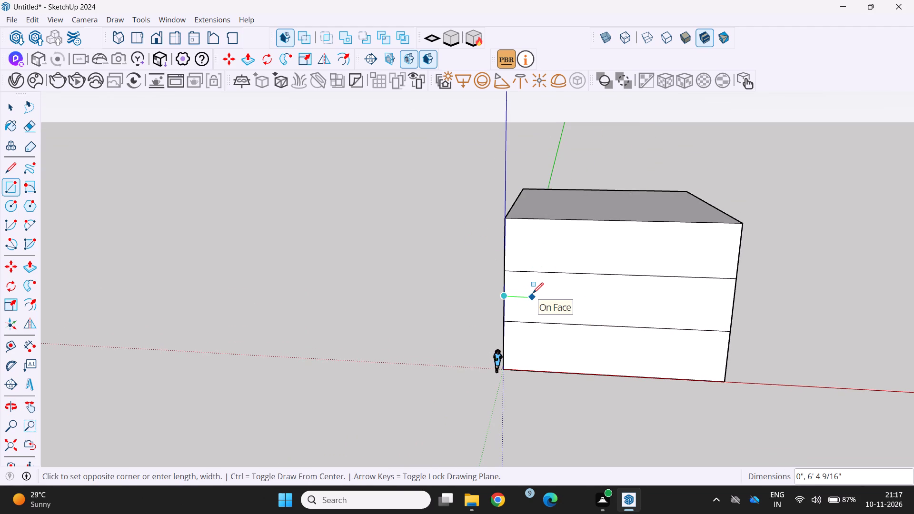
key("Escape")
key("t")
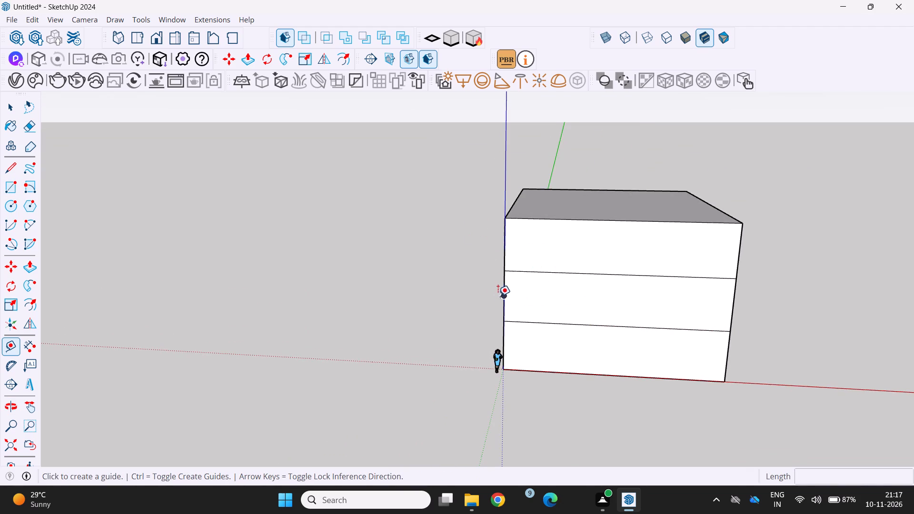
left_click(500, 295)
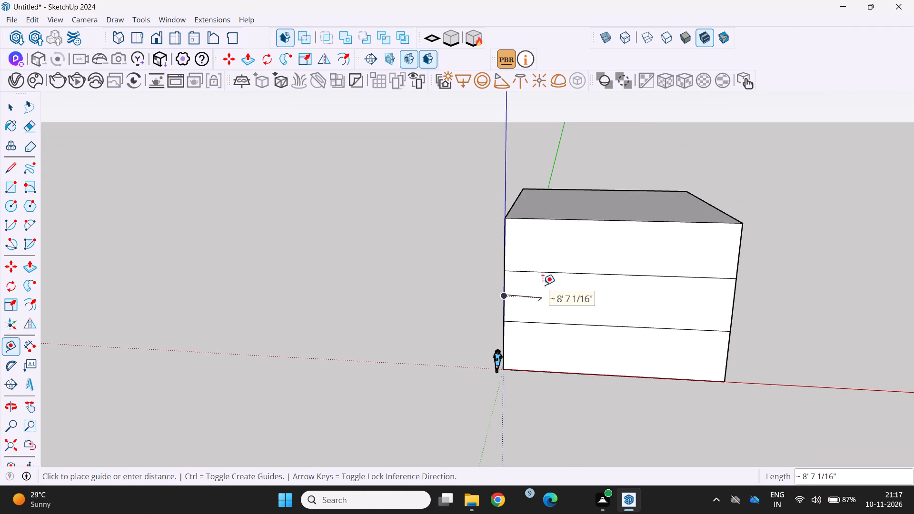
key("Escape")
Move the whole building block about 11' 11" along the red axis, away from the origin, and clear the selection.
middle_click_drag(529, 293, 477, 298)
key("space")
key("space")
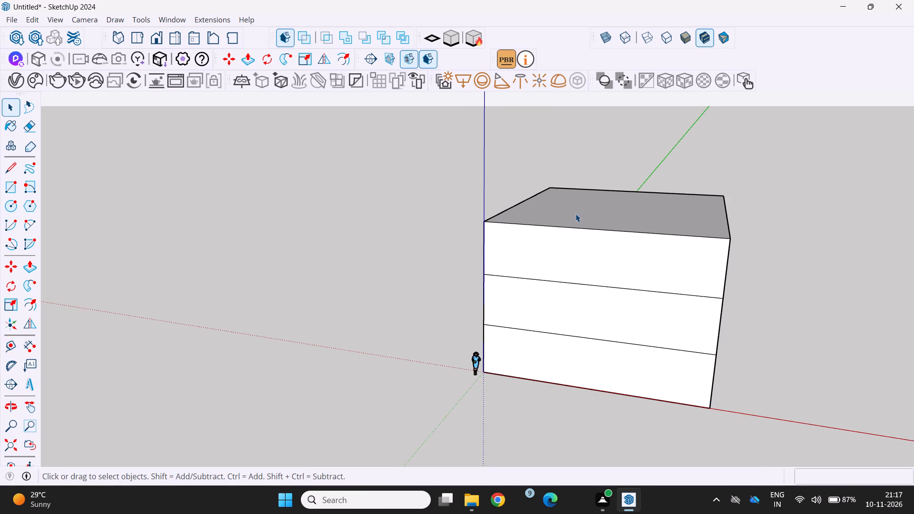
triple_click(576, 214)
double_click(576, 214)
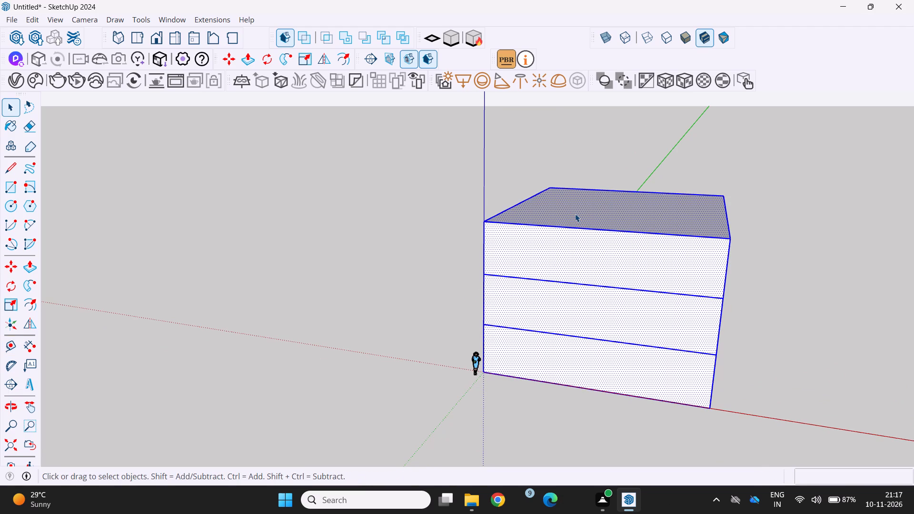
key("m")
left_click(708, 412)
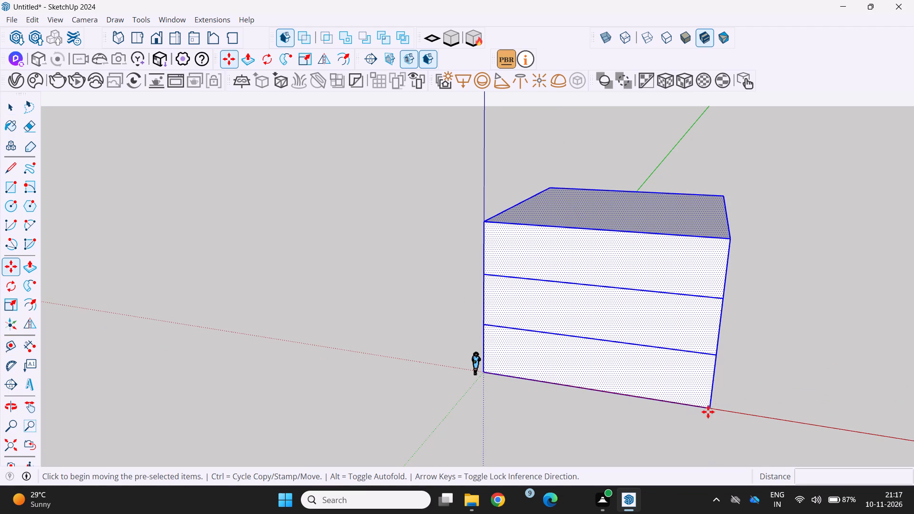
left_click(773, 424)
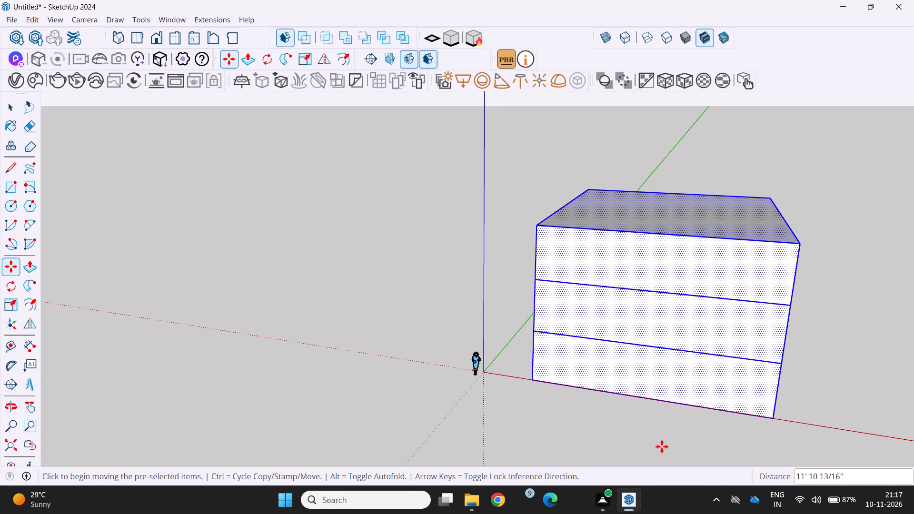
key("space")
left_click(541, 423)
Place a vertical guide on the front face, 2' in from the vertical edge nearest the origin.
middle_click_drag(538, 378, 607, 380)
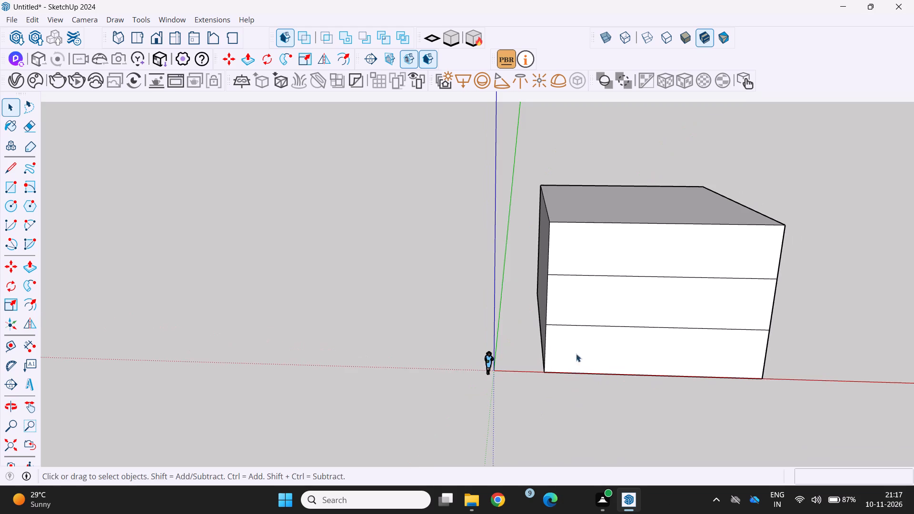
middle_click_drag(557, 356, 476, 352)
key("t")
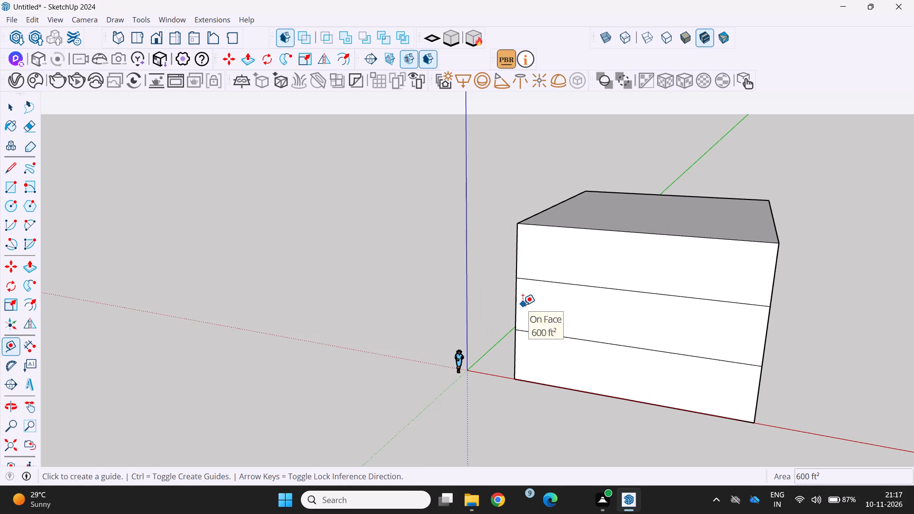
left_click(515, 302)
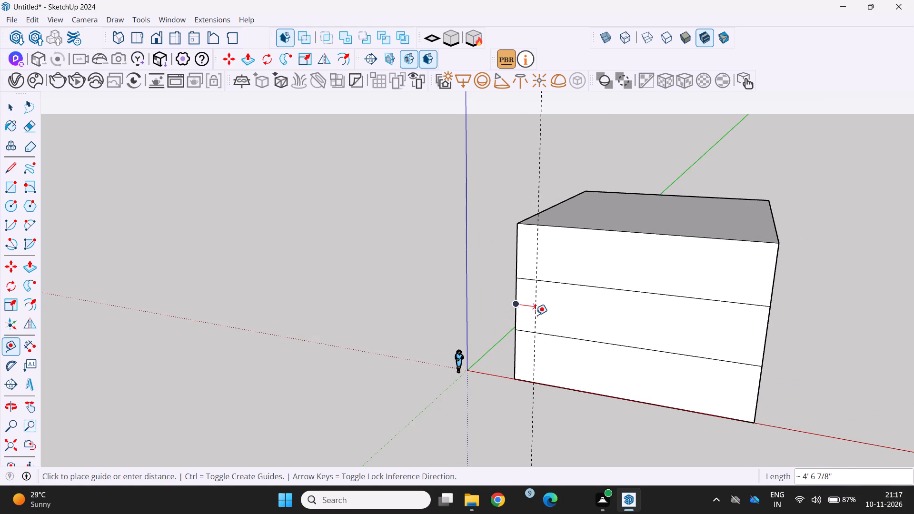
type("2'")
key("Return")
Draw a 2' by 36' rectangle on the front face between the roof corner and the guide's base.
middle_click_drag(532, 330, 554, 349)
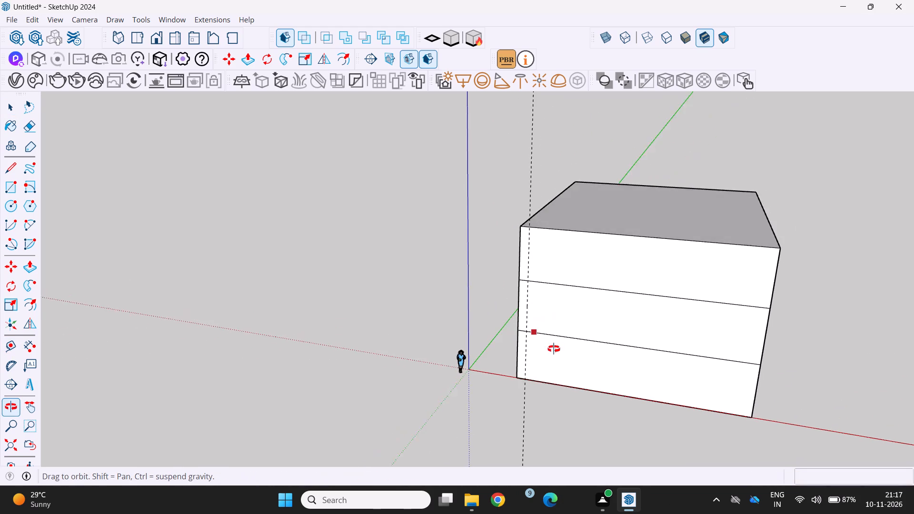
middle_click_drag(554, 349, 554, 350)
key("r")
scroll(507, 277, "up", 2)
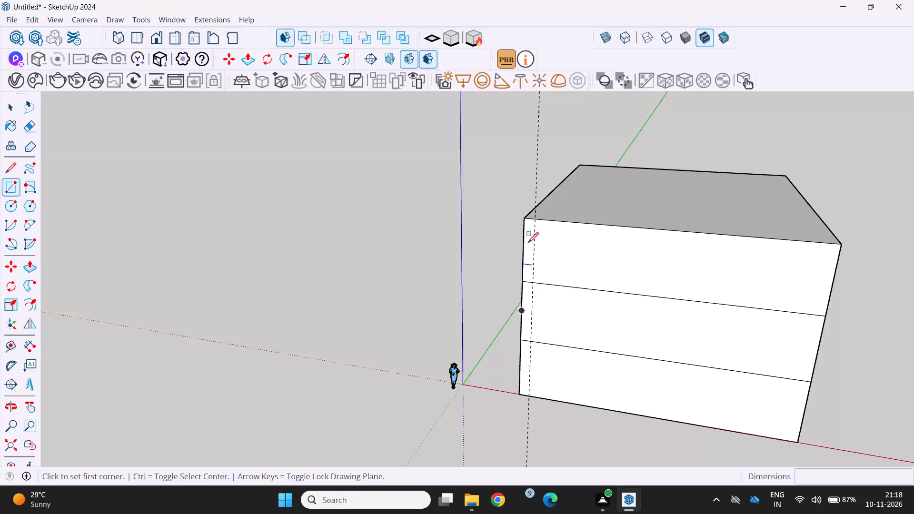
scroll(543, 229, "up", 1)
scroll(499, 228, "up", 2)
left_click(530, 214)
scroll(526, 297, "down", 4)
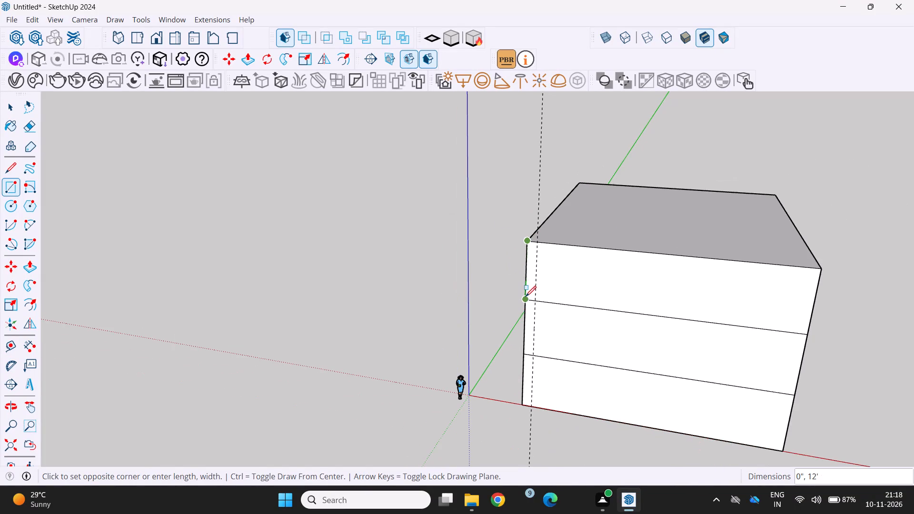
scroll(533, 419, "up", 2)
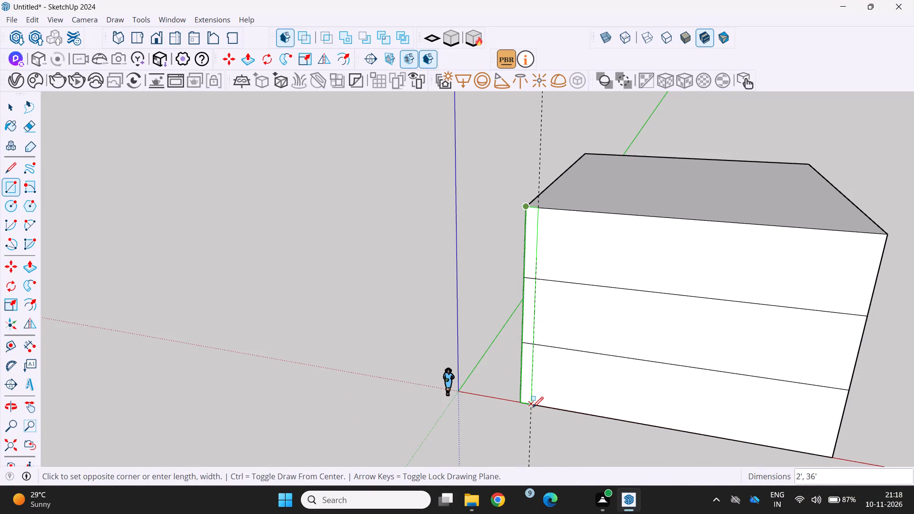
scroll(533, 407, "up", 4)
left_click(532, 405)
scroll(511, 421, "down", 5)
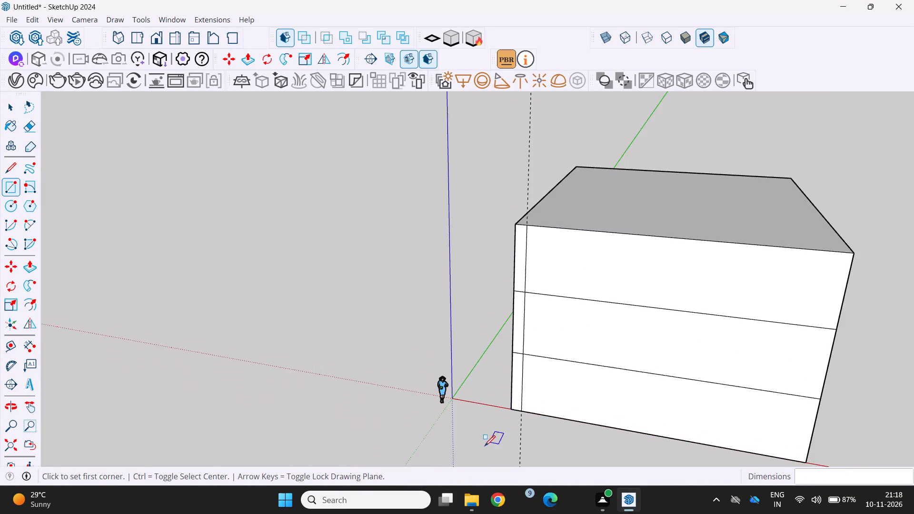
Push/Pull the ground-storey part of the 2' strip outward by 7' to form a projecting wall.
middle_click_drag(483, 448, 475, 449)
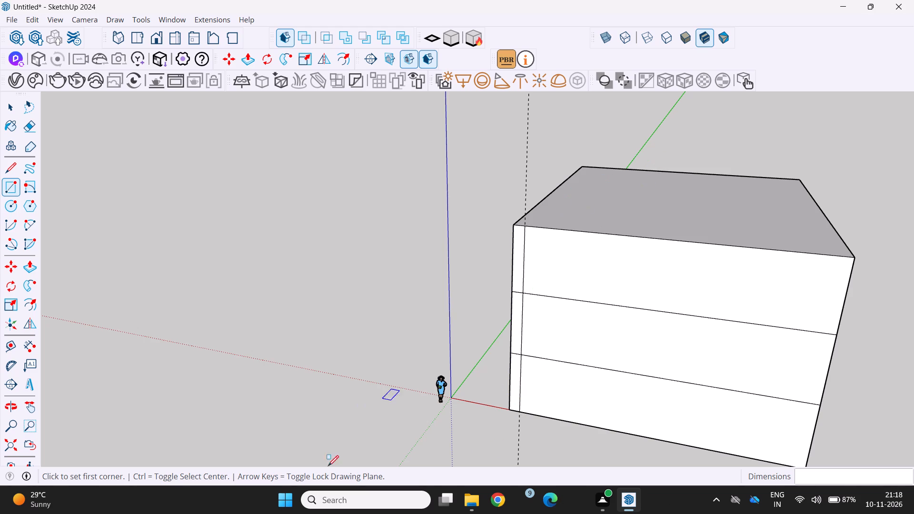
key("p")
left_click(515, 371)
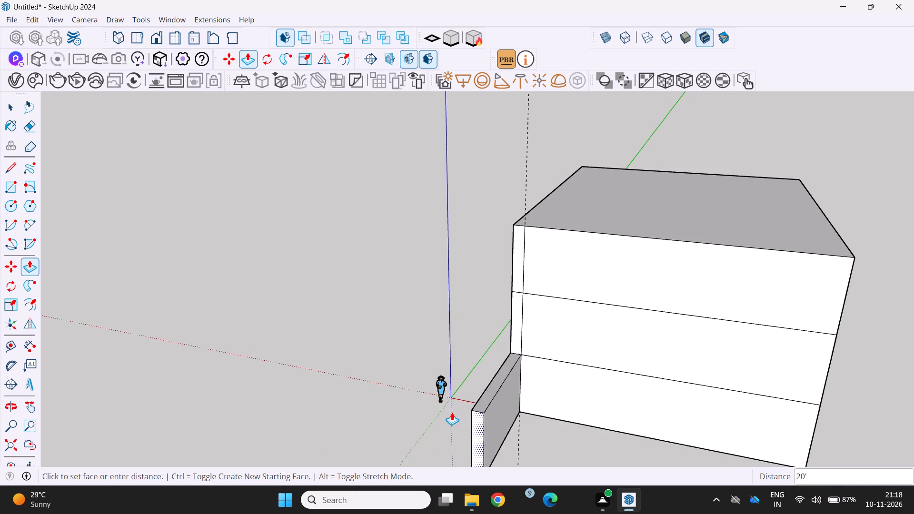
type("7'")
key("Return")
Thin the projecting wall by pushing its side face facing away from the origin inward by 1' 3".
middle_click_drag(451, 413, 408, 424)
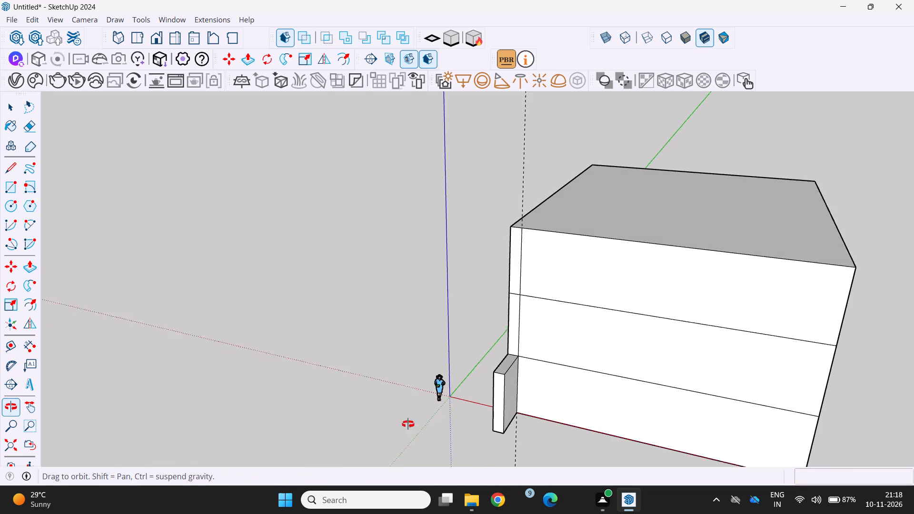
middle_click_drag(408, 424, 403, 424)
scroll(475, 404, "up", 2)
left_click(506, 382)
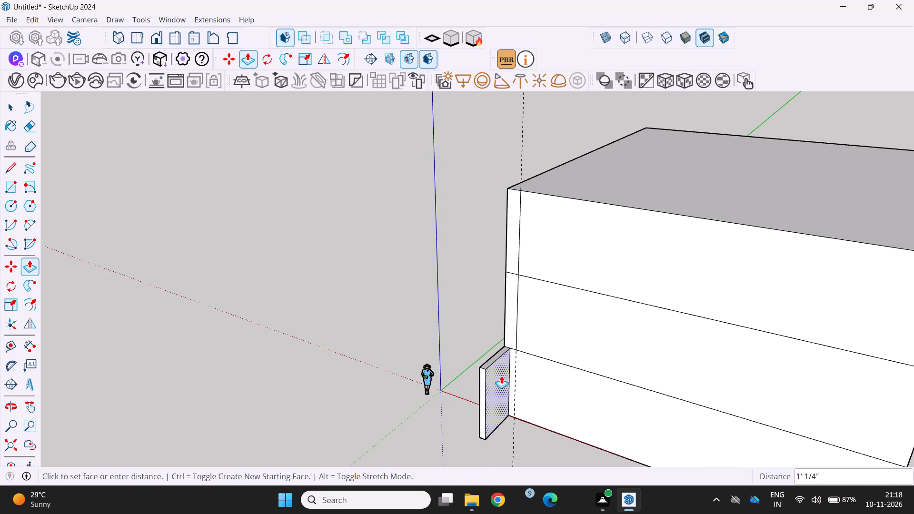
type("1'")
key("3")
key("shift+quotedbl")
key("Return")
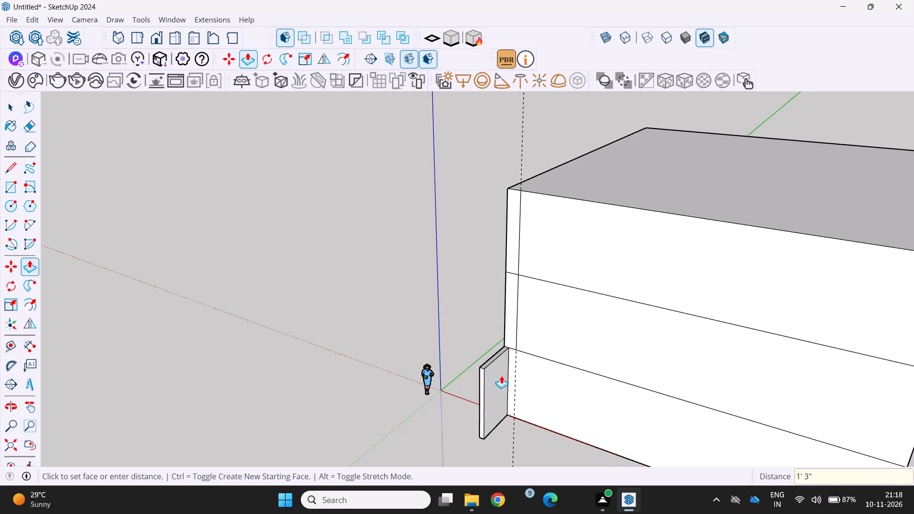
Place a vertical guide on the projecting wall's side face, 2' in from its outer vertical edge.
scroll(501, 376, "down", 3)
middle_click_drag(491, 387, 536, 436)
middle_click_drag(524, 435, 507, 401)
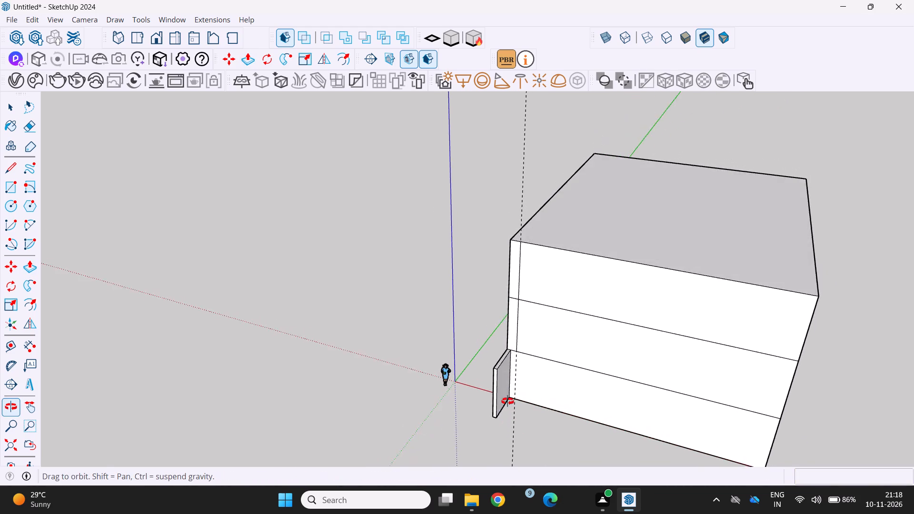
middle_click_drag(507, 401, 486, 405)
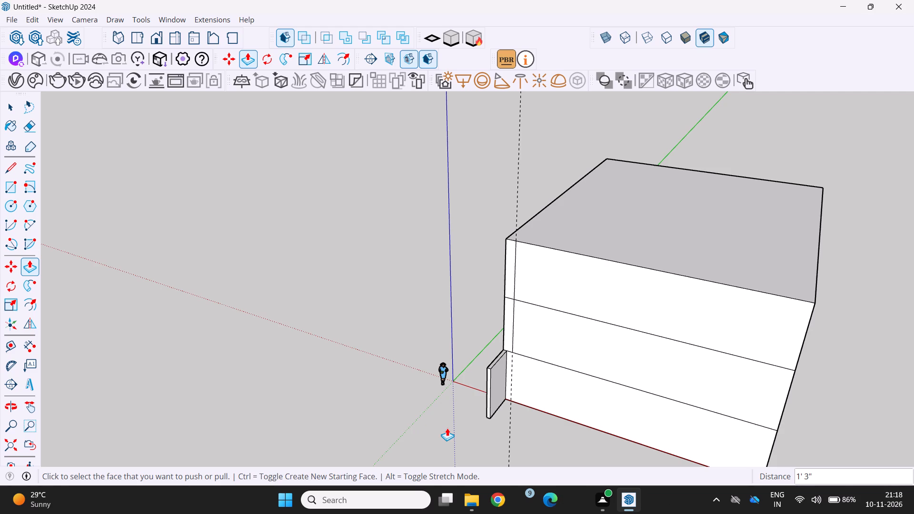
middle_click_drag(446, 427, 426, 426)
scroll(502, 387, "up", 3)
middle_click_drag(480, 380, 458, 368)
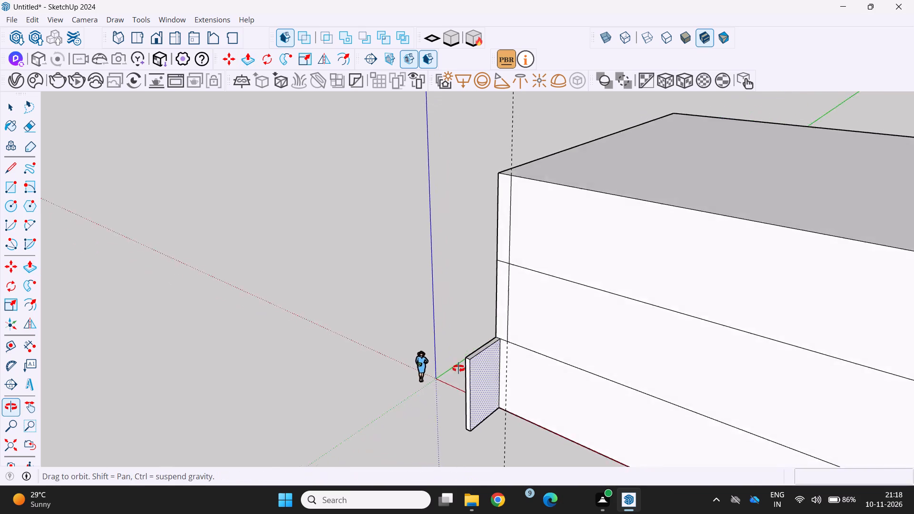
middle_click_drag(458, 368, 423, 367)
key("t")
scroll(459, 399, "up", 1)
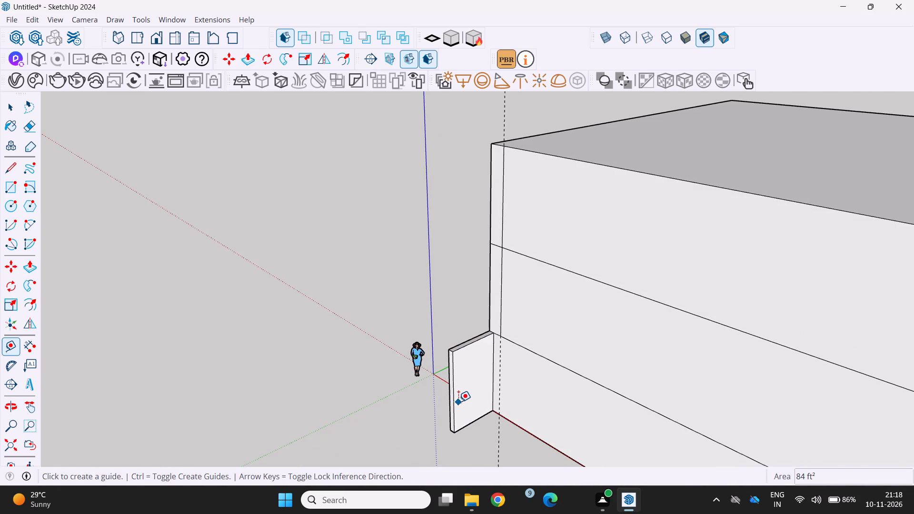
left_click(455, 398)
type("2'")
key("Return")
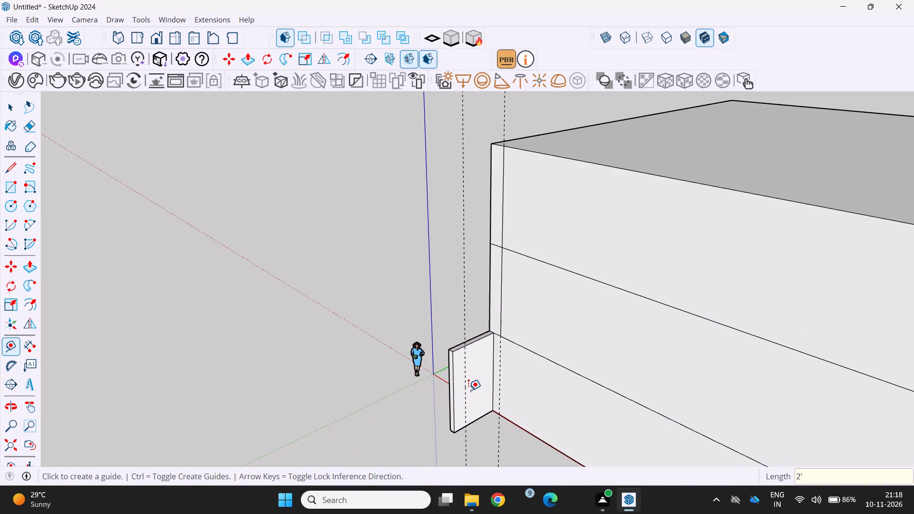
Examine the projecting wall, its guide and the surrounding block faces from several angles.
middle_click_drag(463, 383, 383, 352)
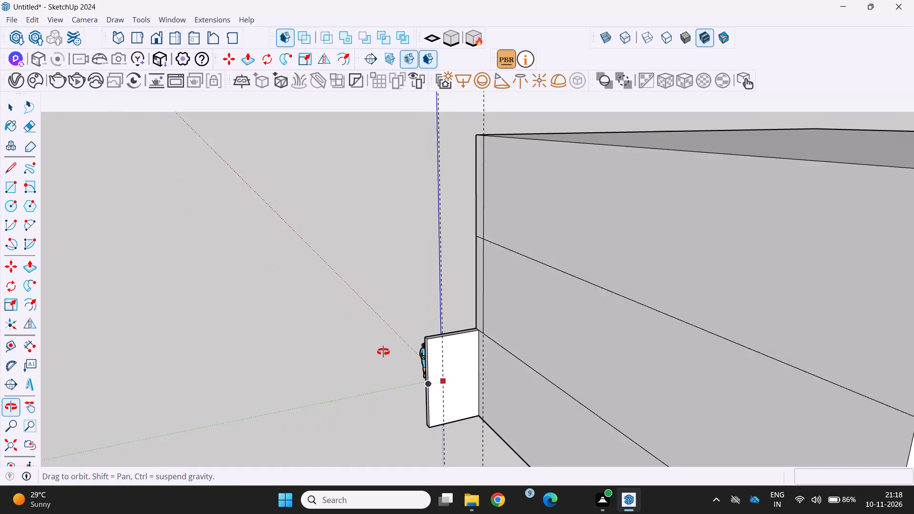
middle_click_drag(383, 352, 378, 355)
scroll(413, 361, "up", 3)
middle_click_drag(413, 361, 398, 414)
scroll(440, 369, "up", 2)
middle_click_drag(440, 369, 429, 364)
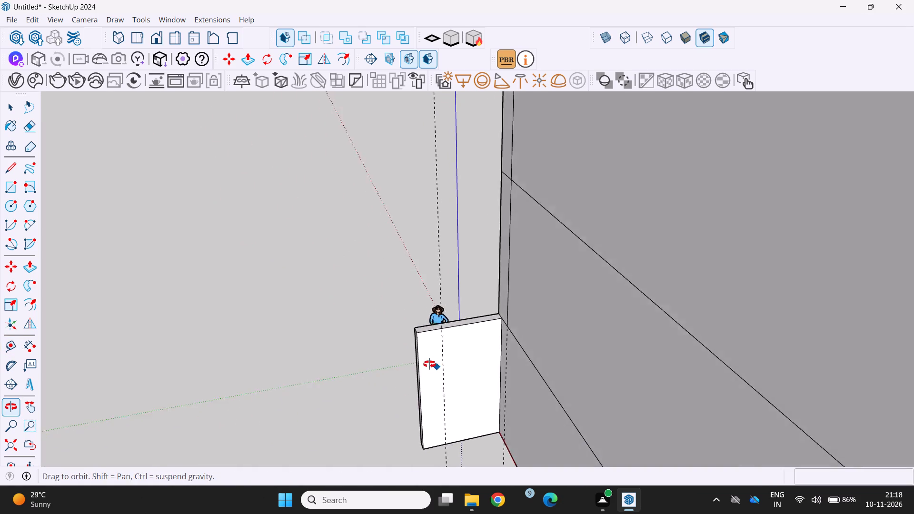
middle_click_drag(429, 364, 342, 361)
middle_click_drag(354, 339, 697, 342)
scroll(662, 356, "down", 13)
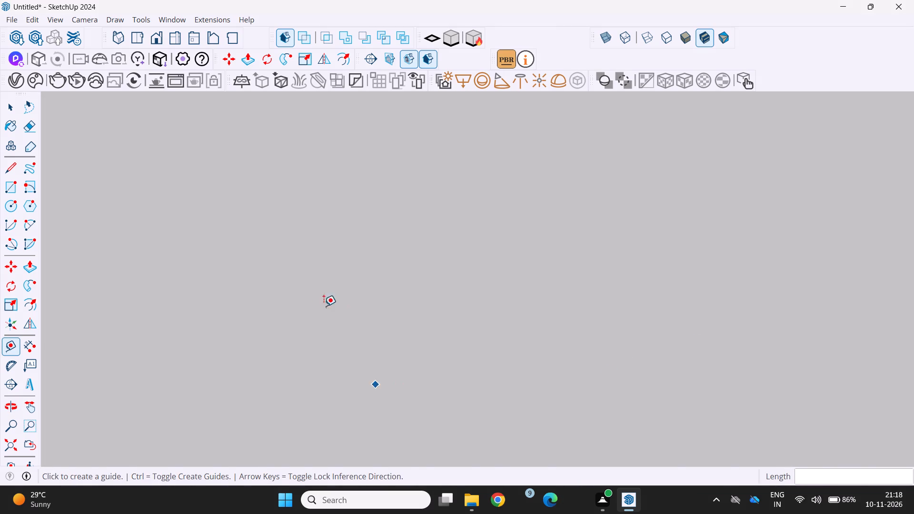
scroll(324, 306, "down", 20)
scroll(324, 306, "down", 14)
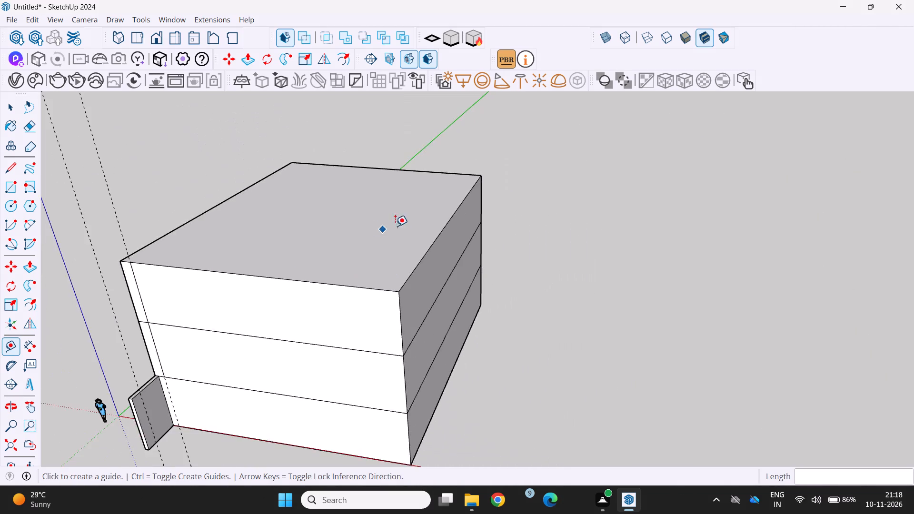
scroll(395, 226, "down", 3)
scroll(193, 338, "up", 4)
middle_click_drag(186, 342, 146, 346)
scroll(282, 279, "up", 5)
scroll(263, 319, "up", 1)
middle_click_drag(262, 319, 259, 319)
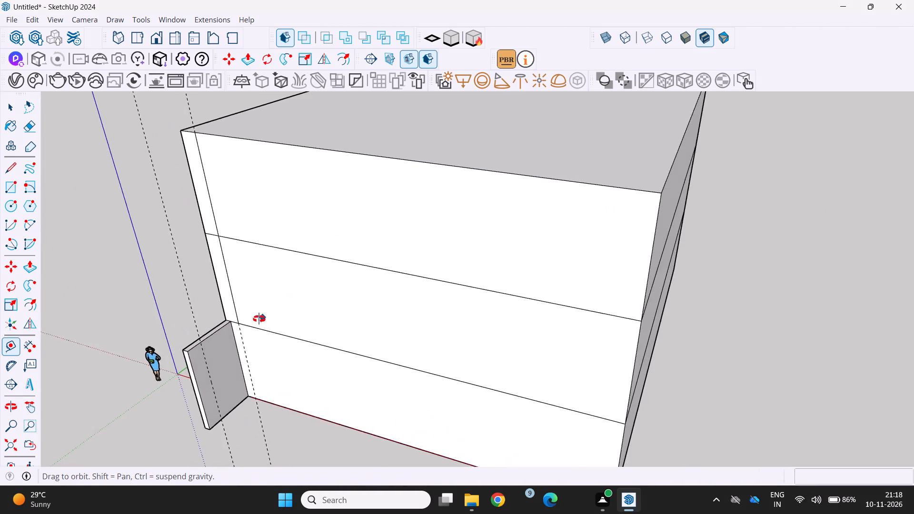
middle_click_drag(259, 319, 156, 352)
scroll(190, 320, "up", 1)
middle_click_drag(192, 319, 273, 345)
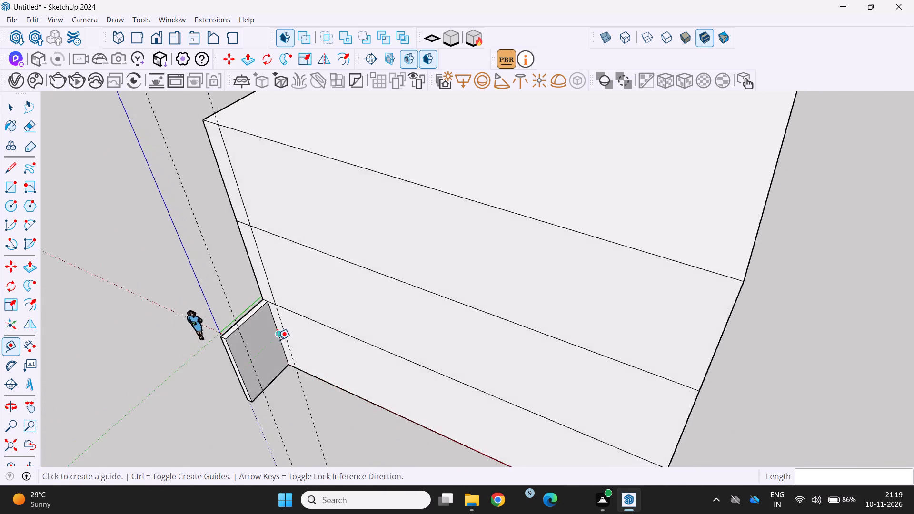
Erase the vertical guide along the 2' strip on the block's front face.
scroll(279, 339, "down", 5)
key("e")
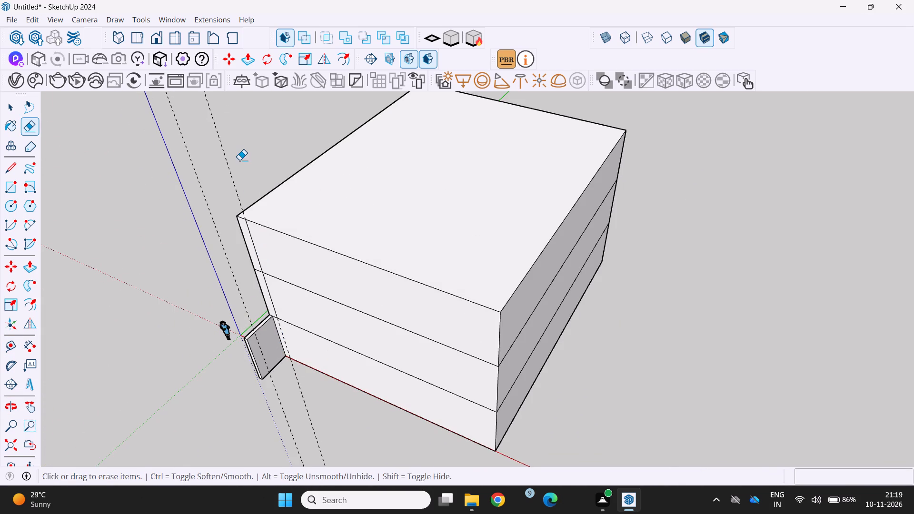
left_click(229, 168)
Measure the distance from the projecting wall's outer vertical edge to the guide on its side face.
middle_click_drag(237, 261, 230, 227)
scroll(230, 356, "up", 3)
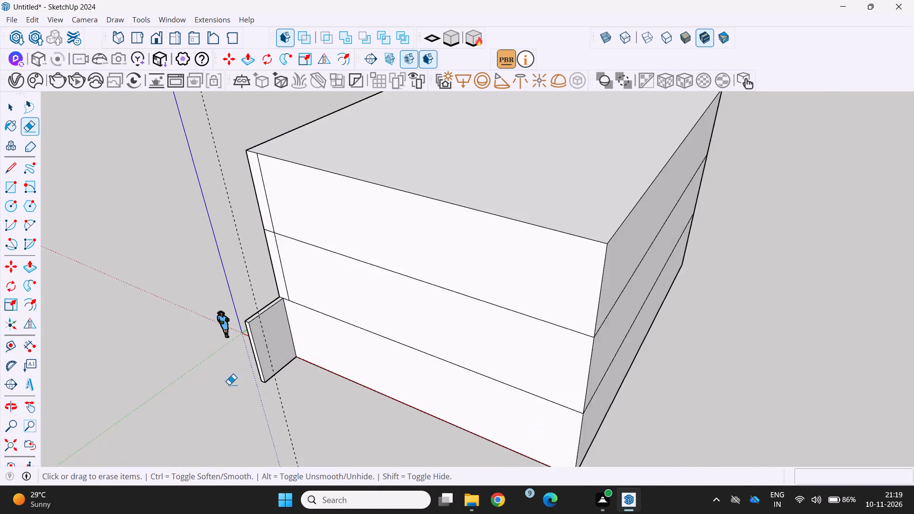
scroll(229, 385, "up", 4)
middle_click_drag(228, 384, 199, 379)
scroll(237, 351, "up", 2)
middle_click_drag(237, 351, 155, 346)
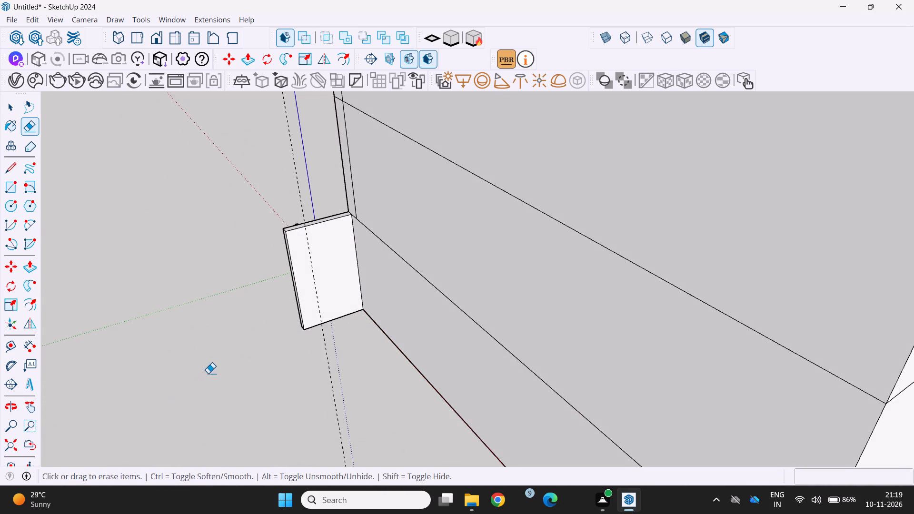
left_click(30, 349)
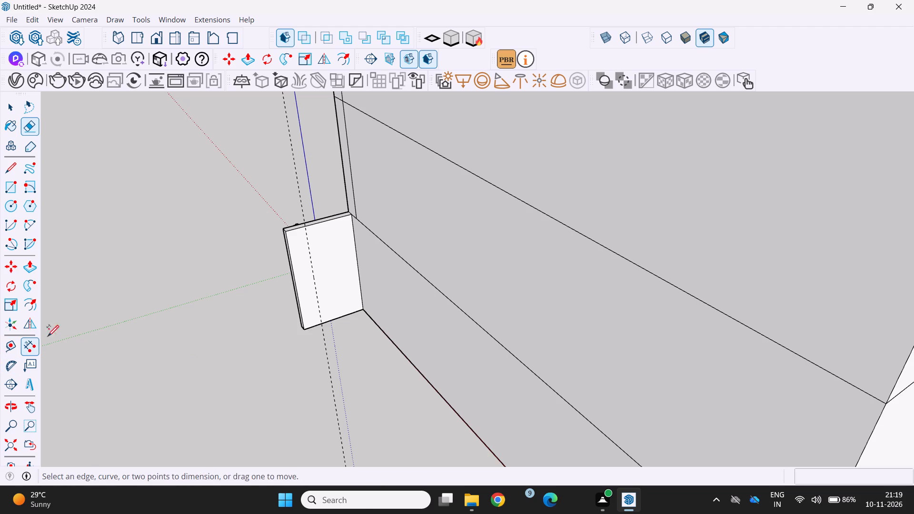
scroll(313, 234, "up", 2)
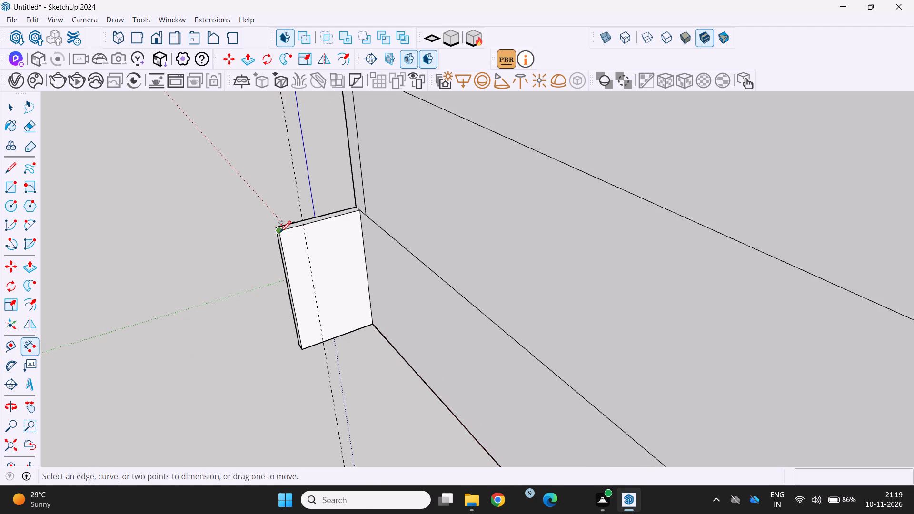
left_click(280, 231)
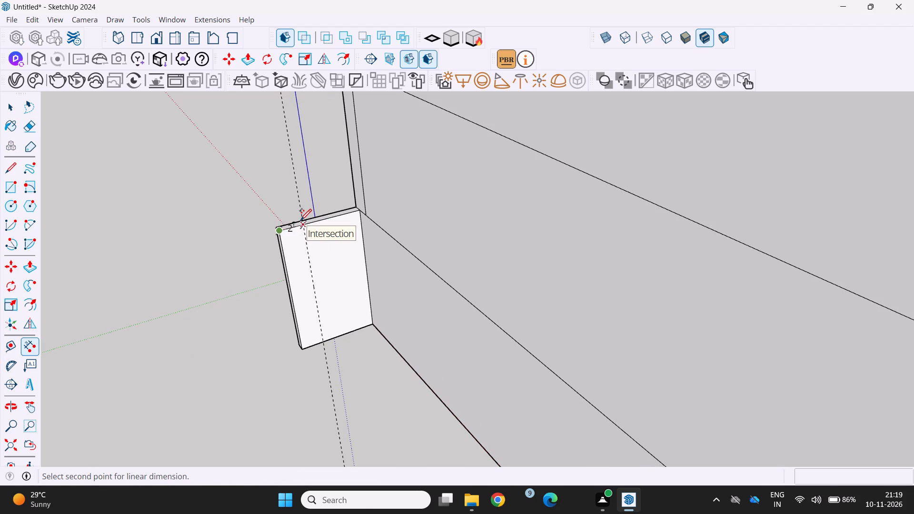
key("Escape")
Undo the erasing of the front-face guide and the placement of the 2' guide on the projecting wall.
middle_click_drag(233, 283, 226, 308)
scroll(225, 311, "up", 1)
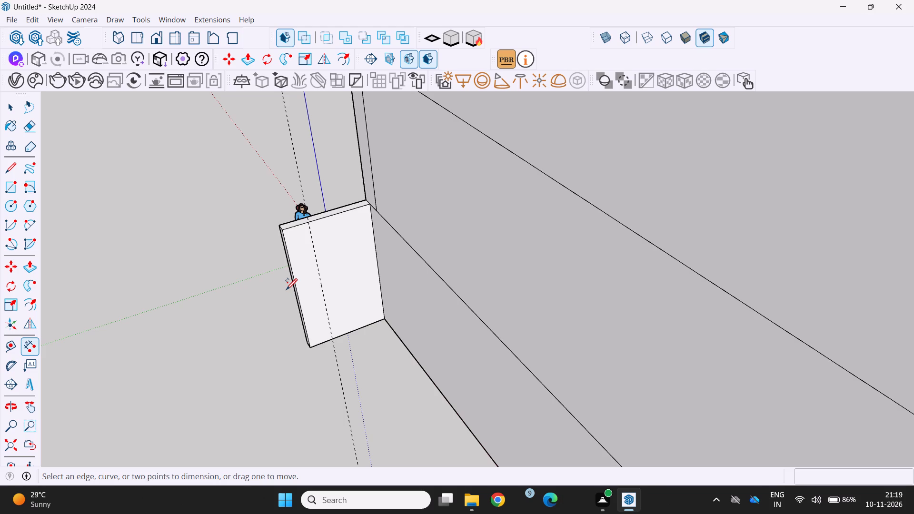
key("ctrl+z")
key("ctrl+z")
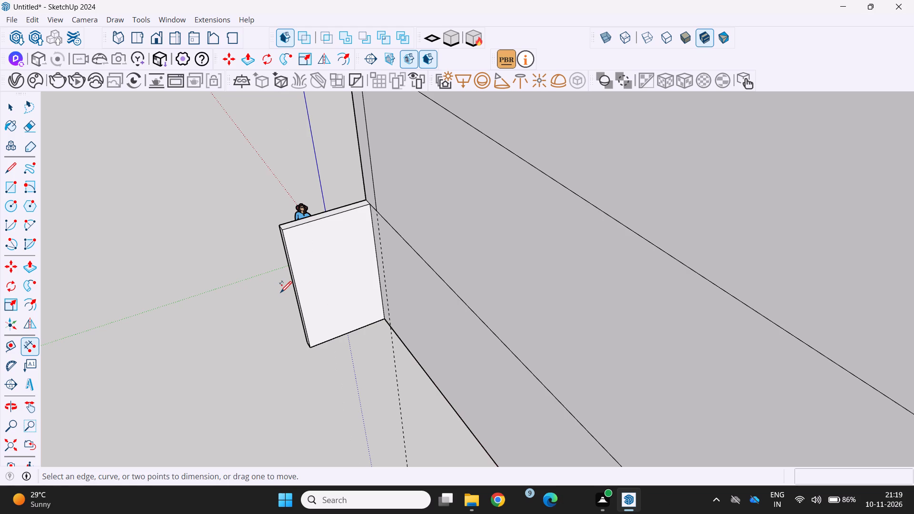
Place a vertical guide on the projecting wall's side face, 9" in from its outer vertical edge.
scroll(333, 237, "up", 2)
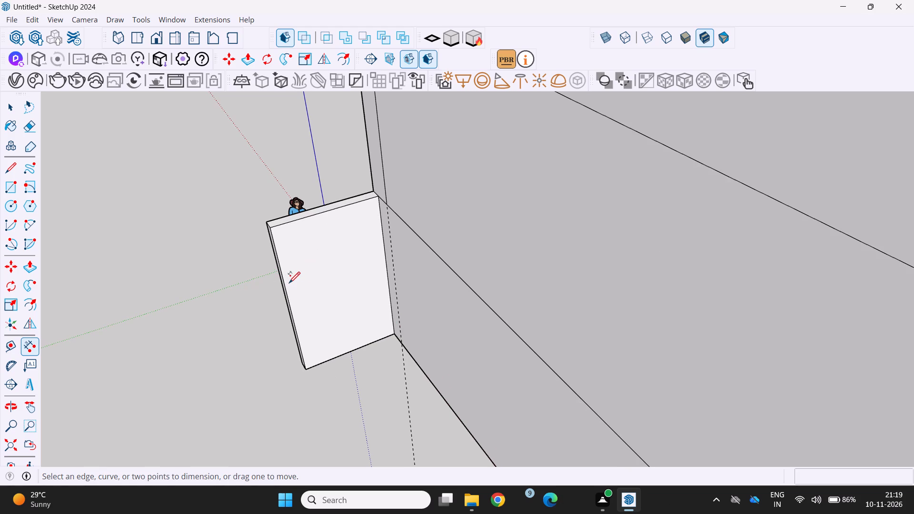
key("t")
left_click(285, 290)
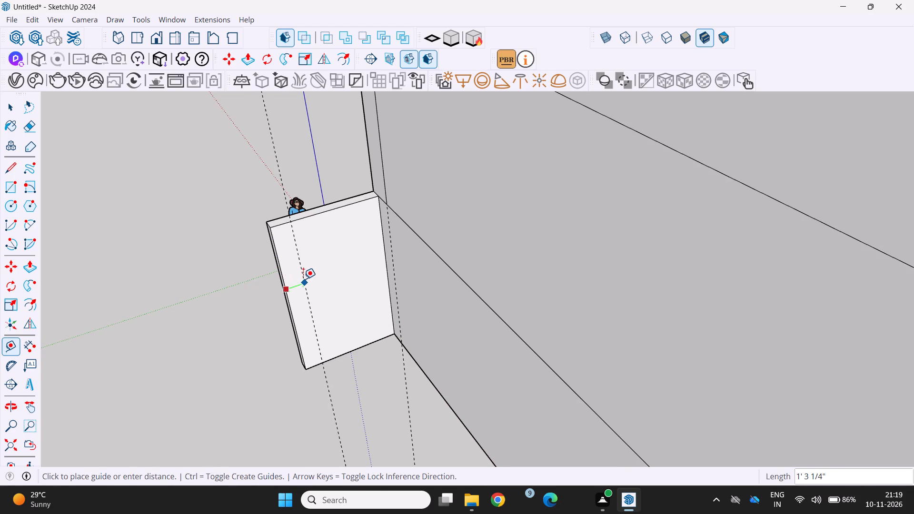
key("9")
key("Return")
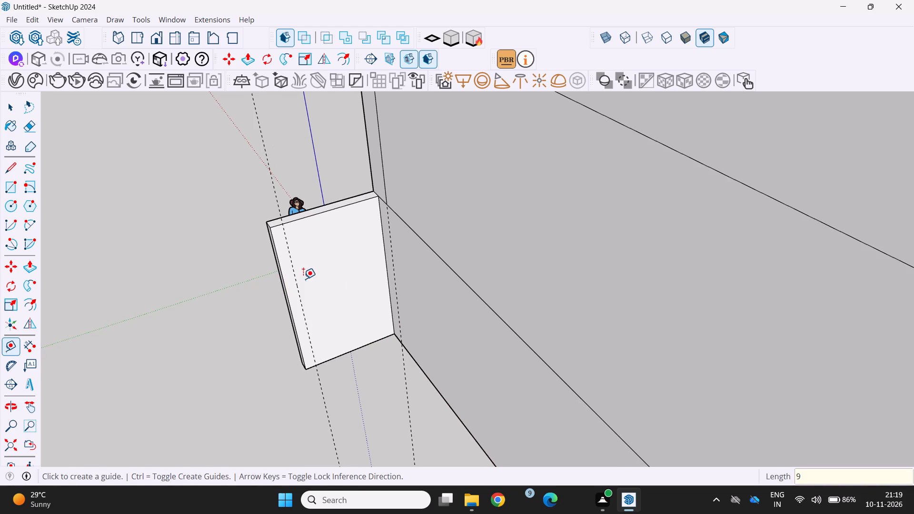
Measure the distance from the projecting wall's outer top corner to the new vertical guide.
middle_click_drag(306, 292, 295, 291)
key("r")
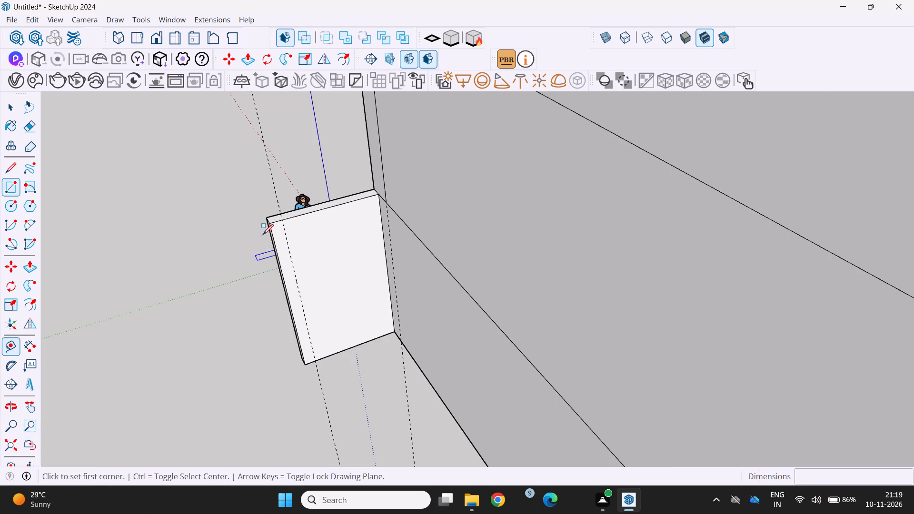
scroll(265, 225, "up", 2)
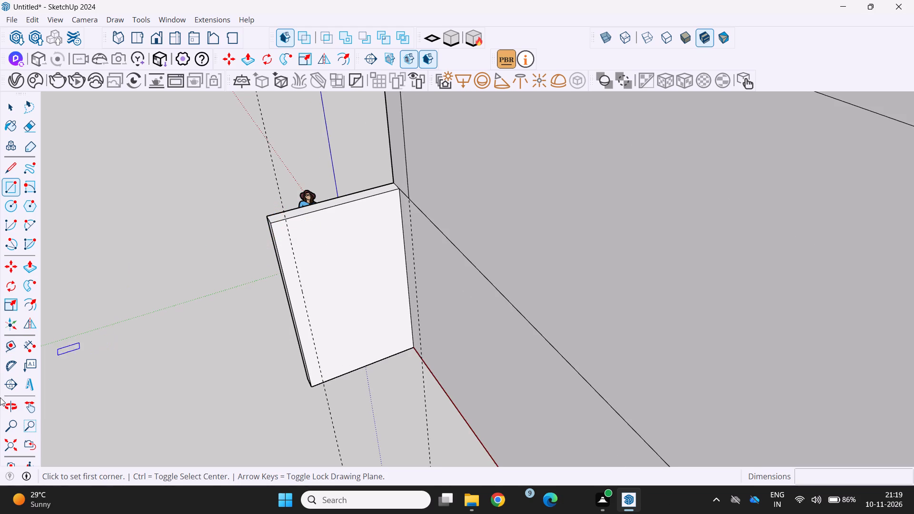
left_click(30, 342)
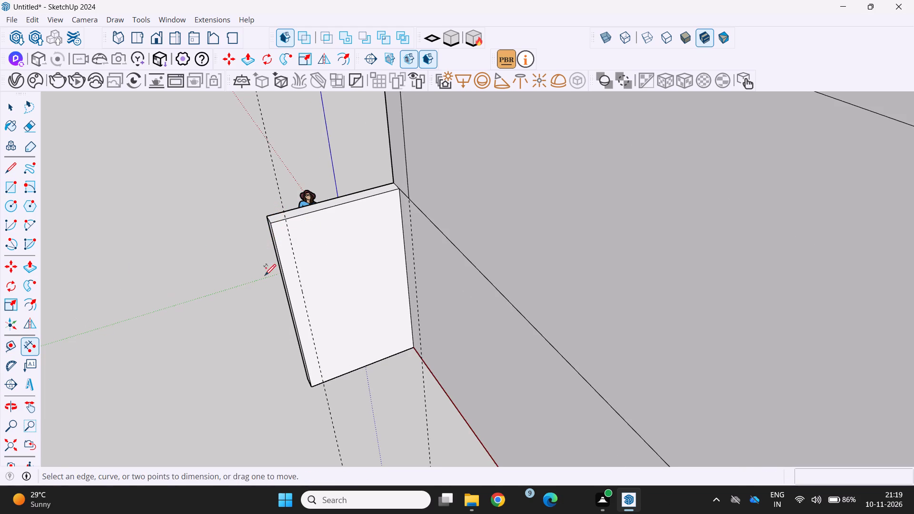
left_click(274, 224)
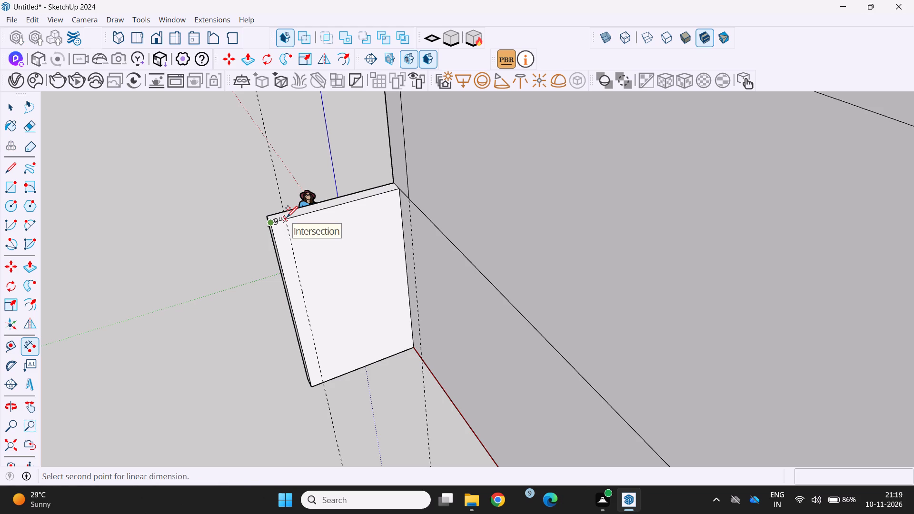
key("Escape")
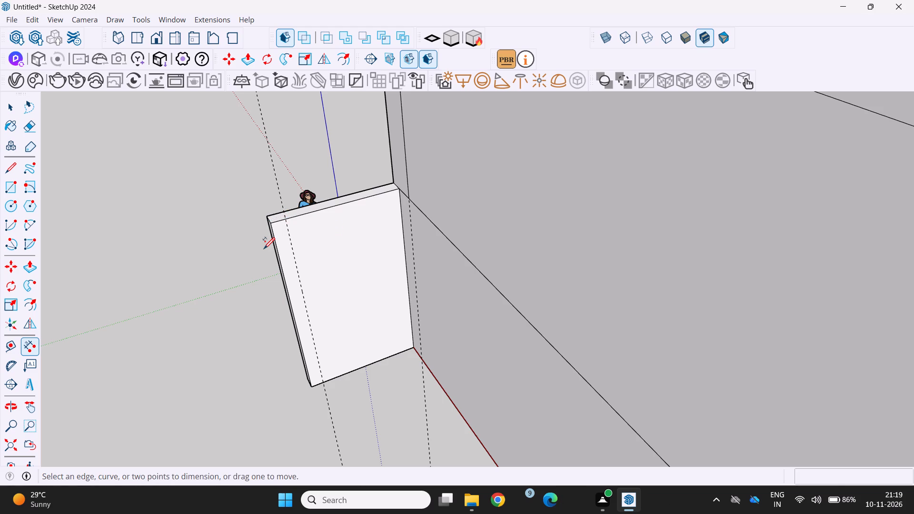
Draw a 9" by 12' rectangle on the projecting wall's side face, between its outer edge and the guide.
key("r")
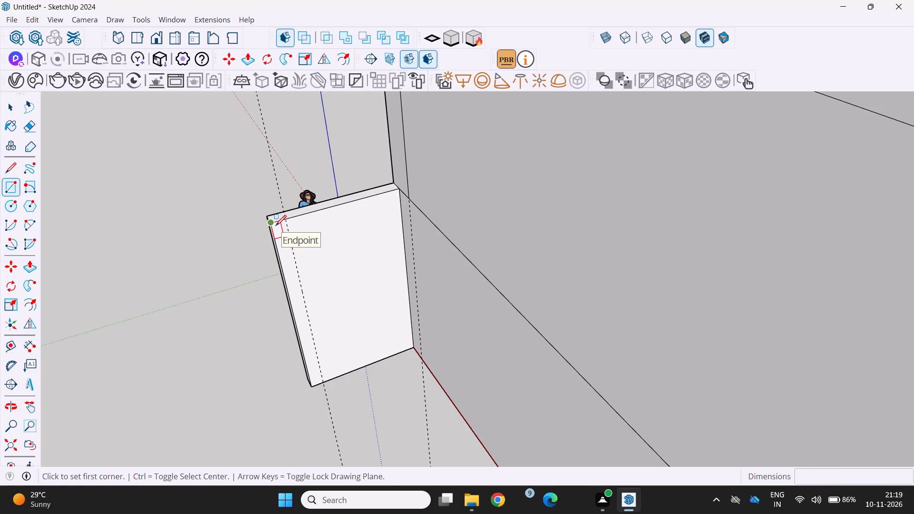
left_click(272, 224)
scroll(321, 385, "up", 3)
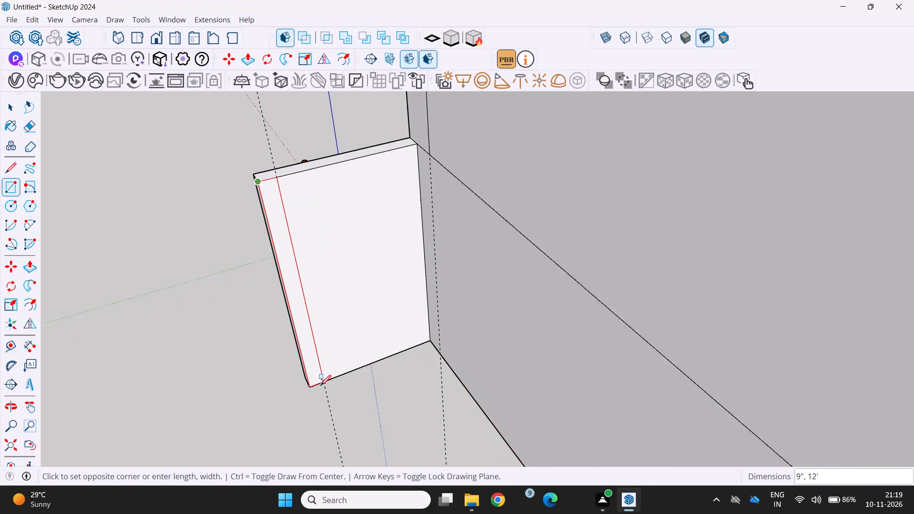
scroll(319, 386, "up", 7)
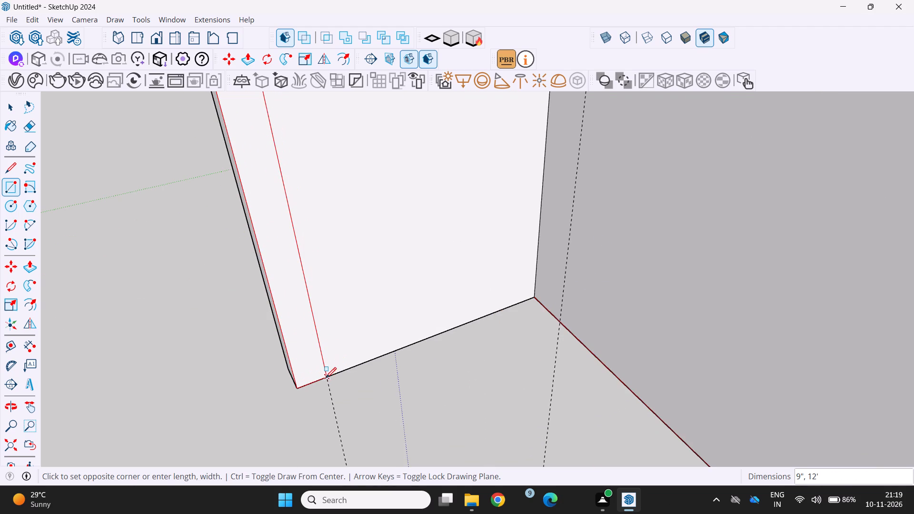
left_click(326, 378)
Extrude the 9" strip 3' outward from the projecting wall's side face, parallel to the block's front face.
scroll(320, 388, "down", 16)
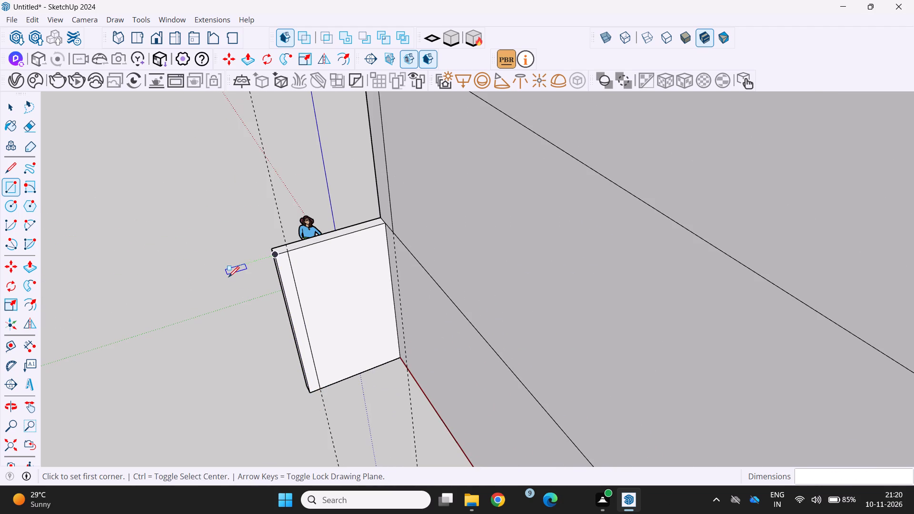
key("p")
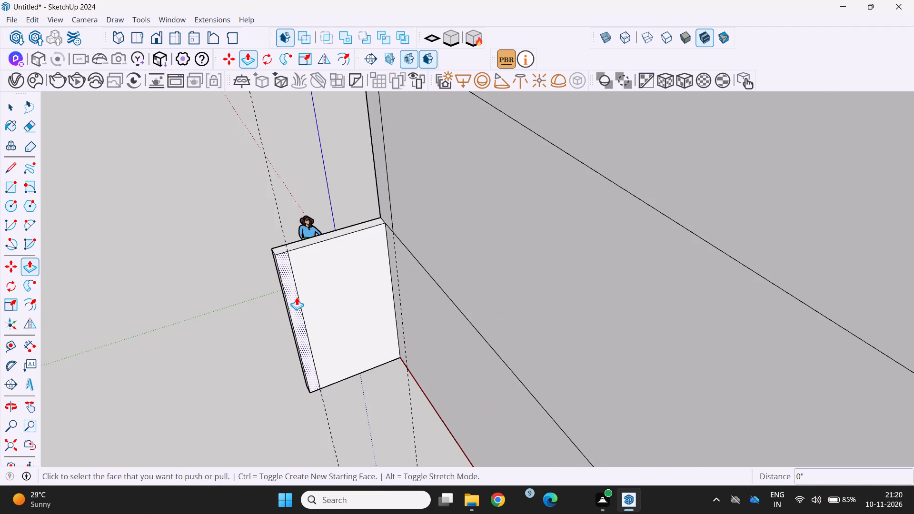
left_click(296, 298)
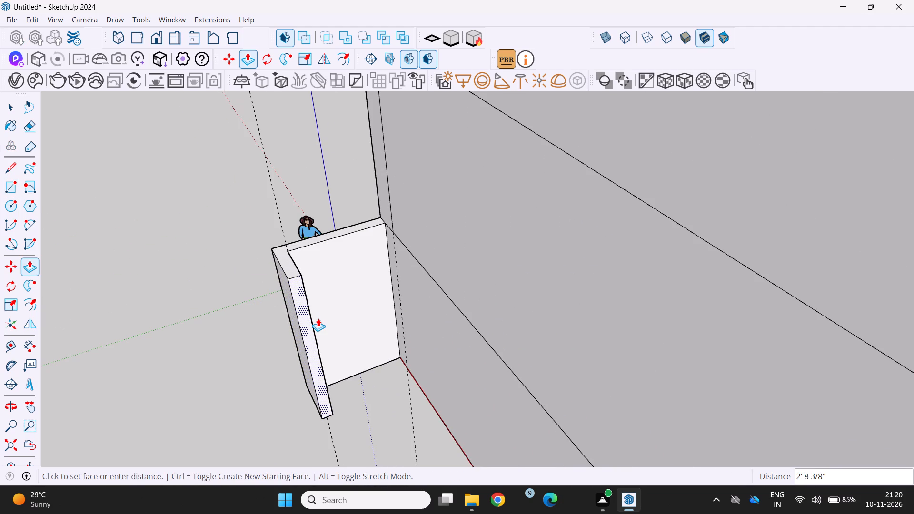
key("3")
key("apostrophe")
key("Return")
Examine the L-shaped projecting wall, its return and the block's front facade from several angles.
scroll(318, 320, "down", 1)
middle_click_drag(316, 320, 236, 348)
scroll(237, 346, "down", 1)
middle_click_drag(248, 350, 384, 369)
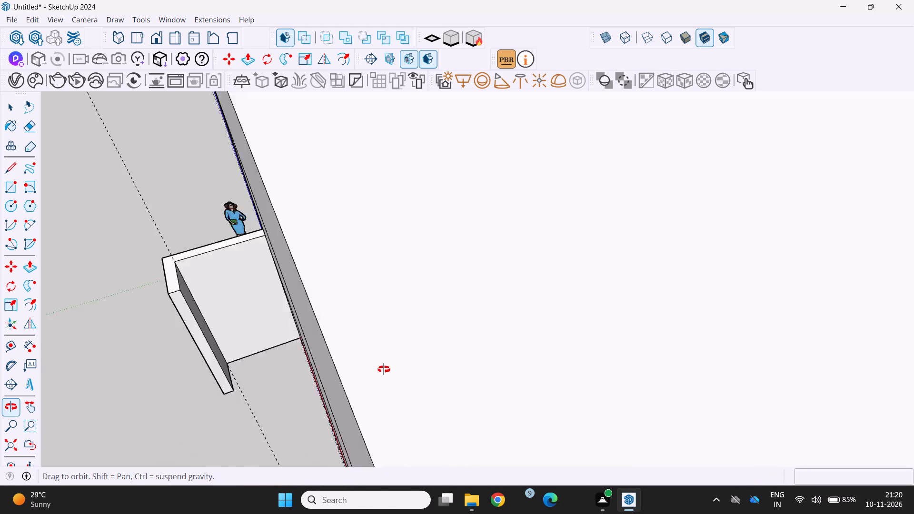
middle_click_drag(384, 369, 482, 371)
scroll(488, 364, "down", 11)
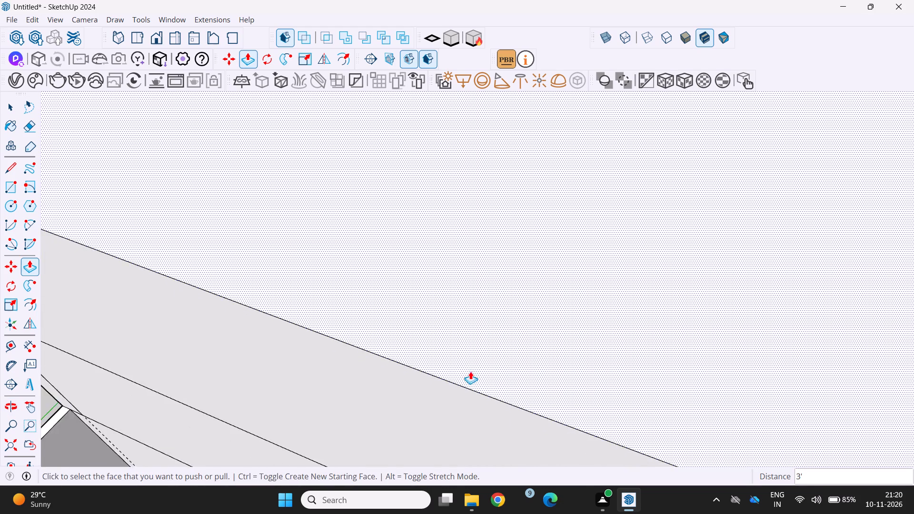
scroll(470, 371, "down", 16)
middle_click_drag(443, 384, 515, 259)
scroll(520, 244, "down", 2)
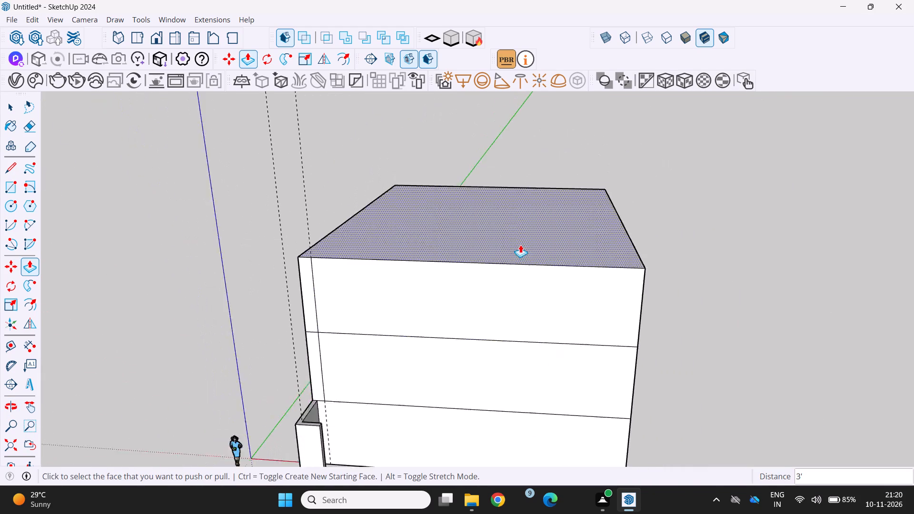
scroll(520, 245, "down", 3)
scroll(341, 377, "up", 2)
middle_click_drag(338, 379, 280, 393)
scroll(477, 384, "up", 3)
middle_click_drag(465, 389, 428, 411)
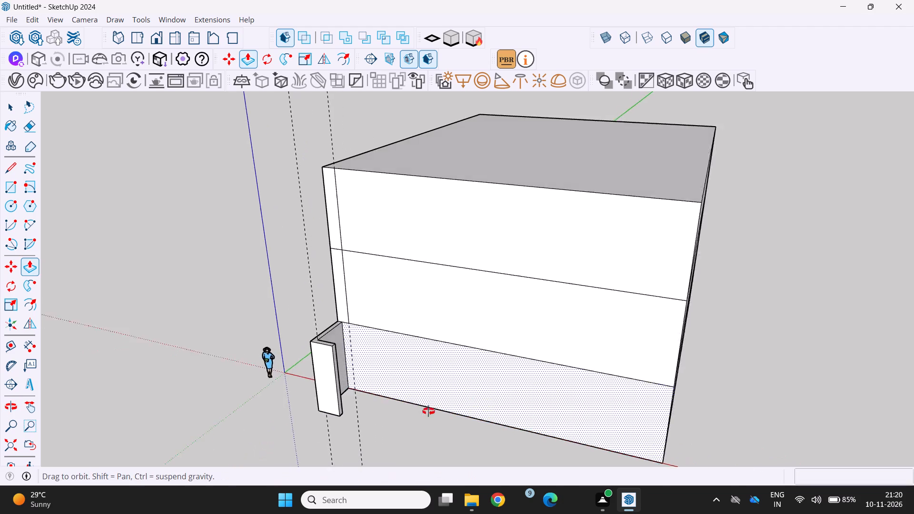
middle_click_drag(428, 411, 386, 425)
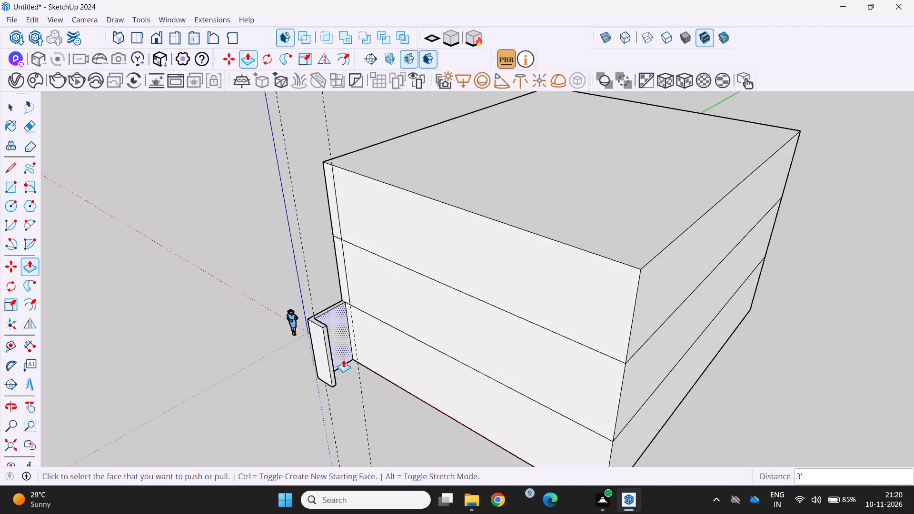
scroll(335, 355, "up", 1)
middle_click_drag(338, 345, 334, 347)
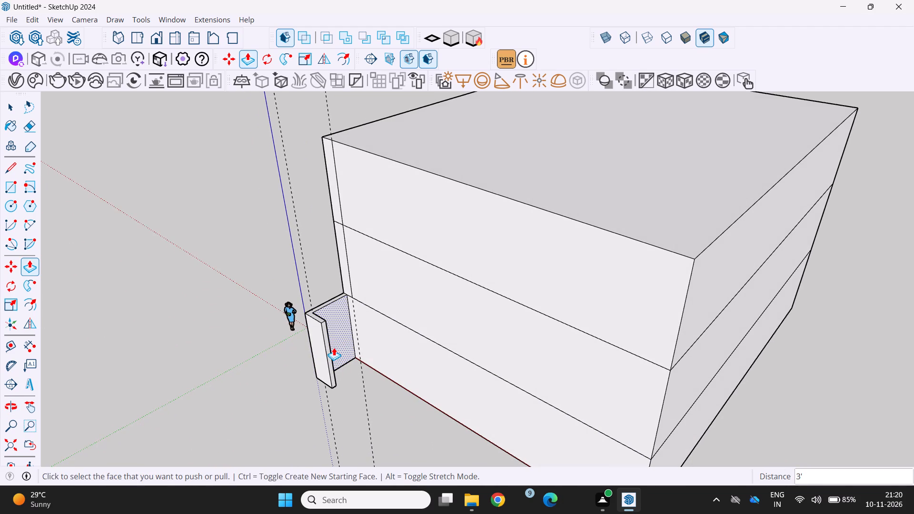
scroll(323, 356, "up", 3)
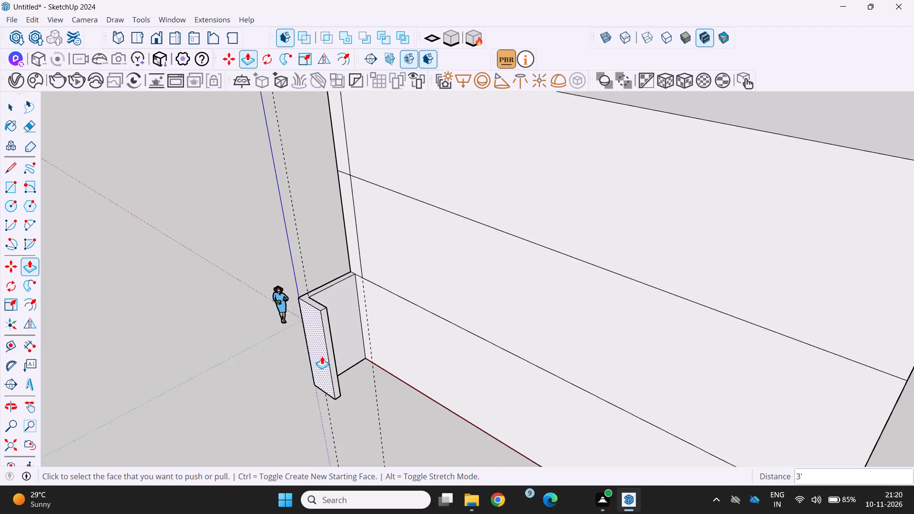
middle_click_drag(322, 356, 303, 372)
middle_click_drag(307, 373, 294, 376)
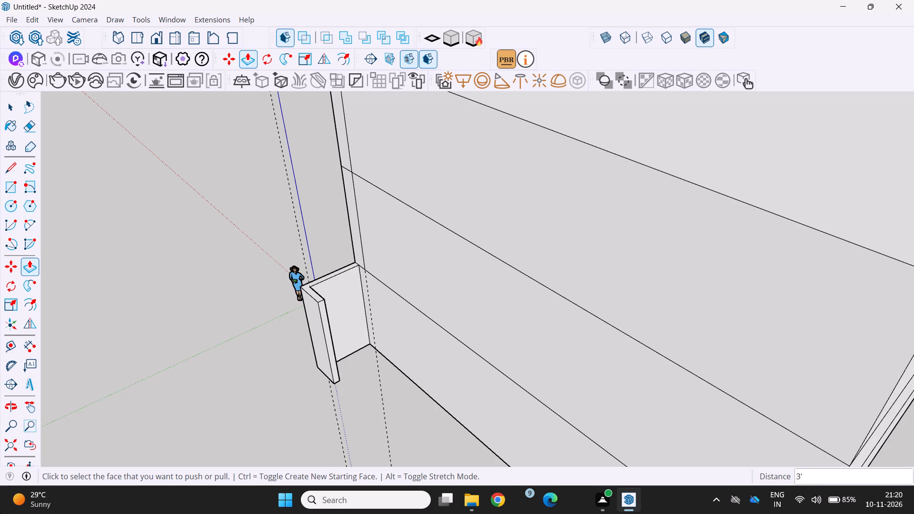
right_click_drag(0, 513, 9, 513)
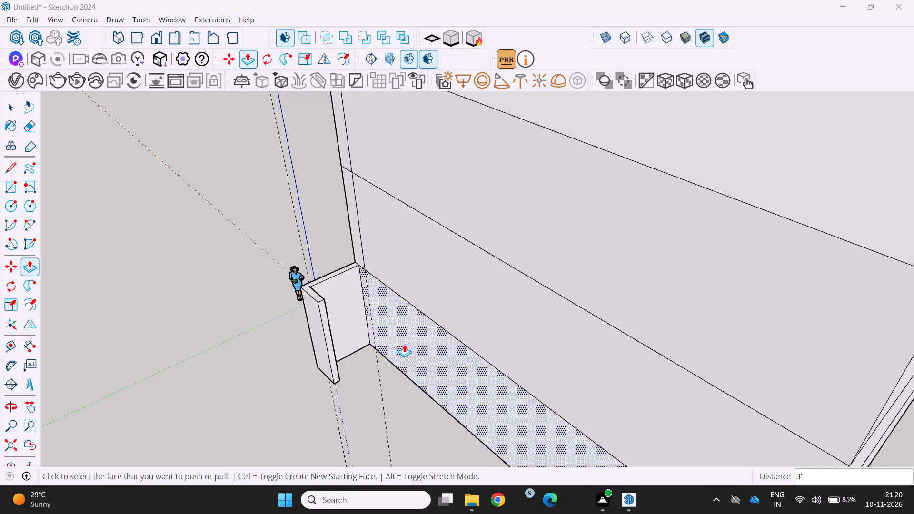
scroll(330, 330, "up", 1)
middle_click_drag(331, 331, 379, 328)
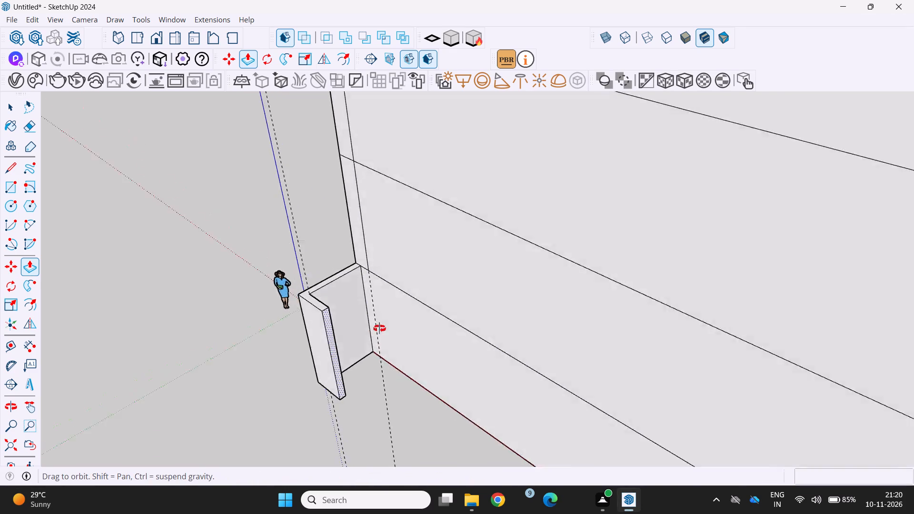
middle_click_drag(379, 328, 428, 255)
scroll(364, 281, "up", 5)
scroll(637, 147, "up", 2)
Erase the vertical guide along the narrow strip on the block's front face.
scroll(526, 224, "down", 5)
scroll(513, 263, "down", 3)
middle_click_drag(507, 282, 448, 361)
scroll(442, 371, "down", 6)
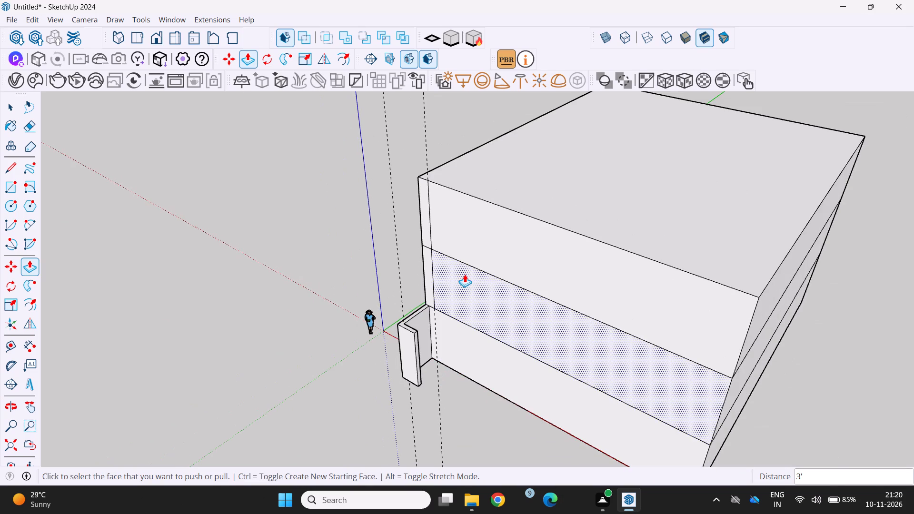
key("e")
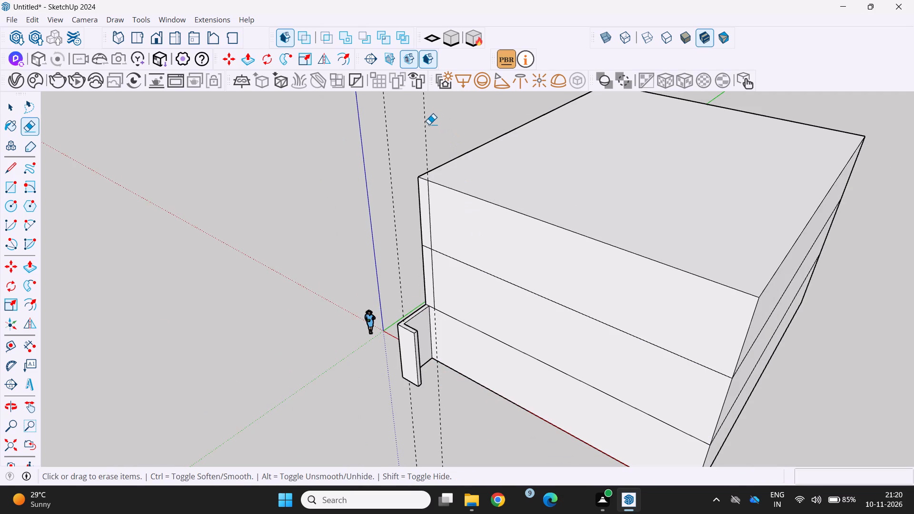
left_click_drag(429, 124, 424, 116)
scroll(423, 205, "down", 1)
middle_click_drag(423, 213, 476, 93)
scroll(353, 477, "up", 2)
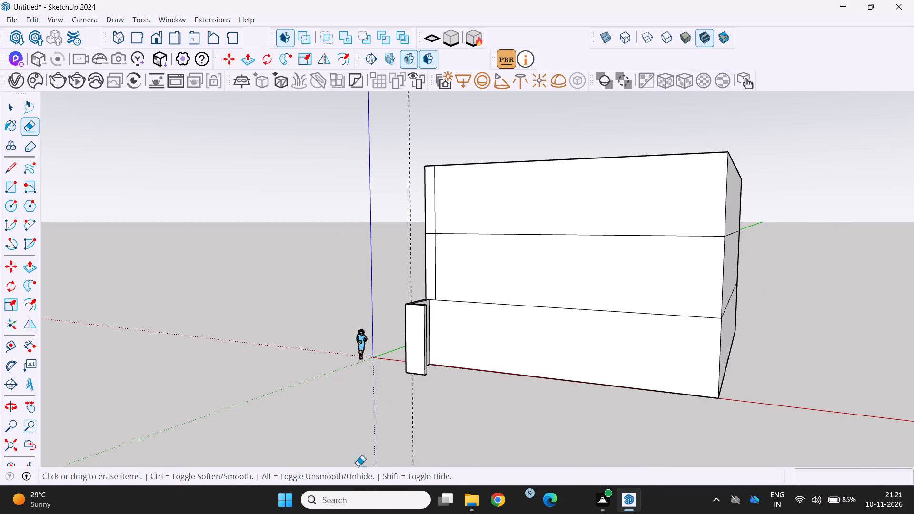
Add a horizontal guide on the block's front face, 3' below the first-storey line.
scroll(358, 466, "up", 5)
middle_click_drag(447, 306, 262, 253)
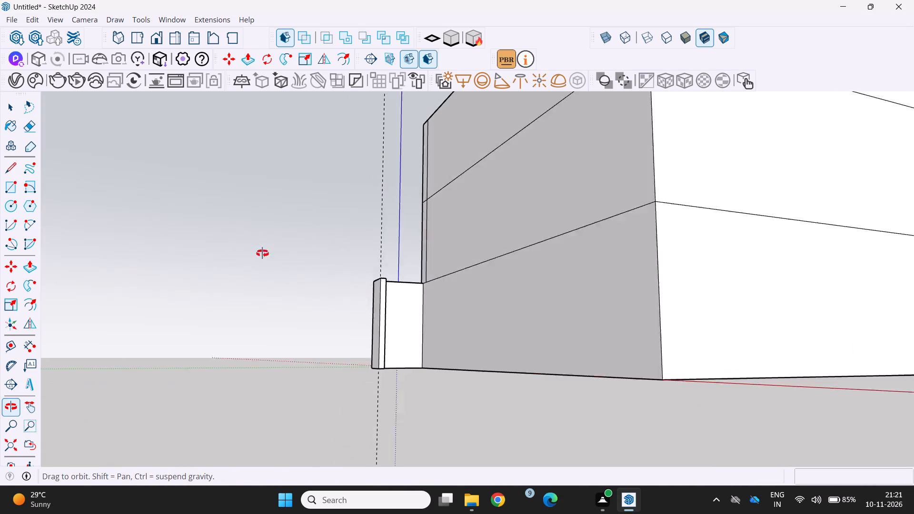
middle_click_drag(262, 253, 428, 328)
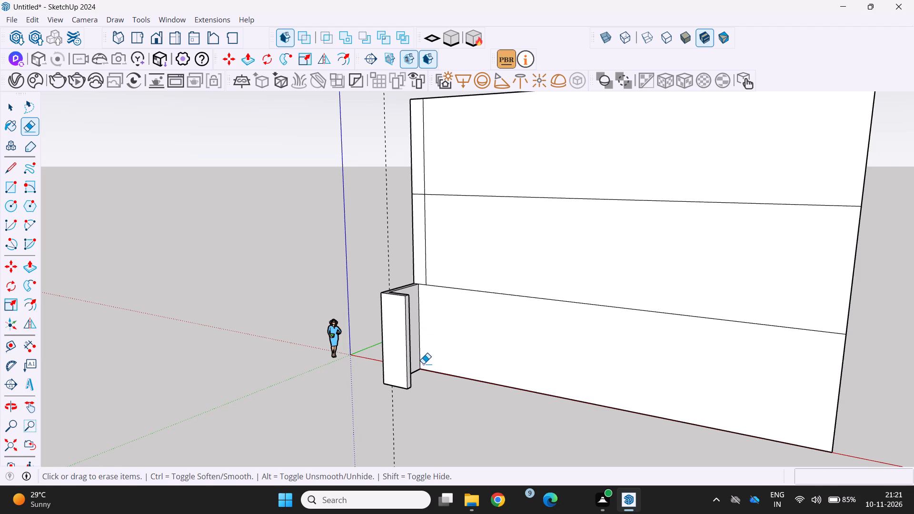
scroll(472, 342, "up", 4)
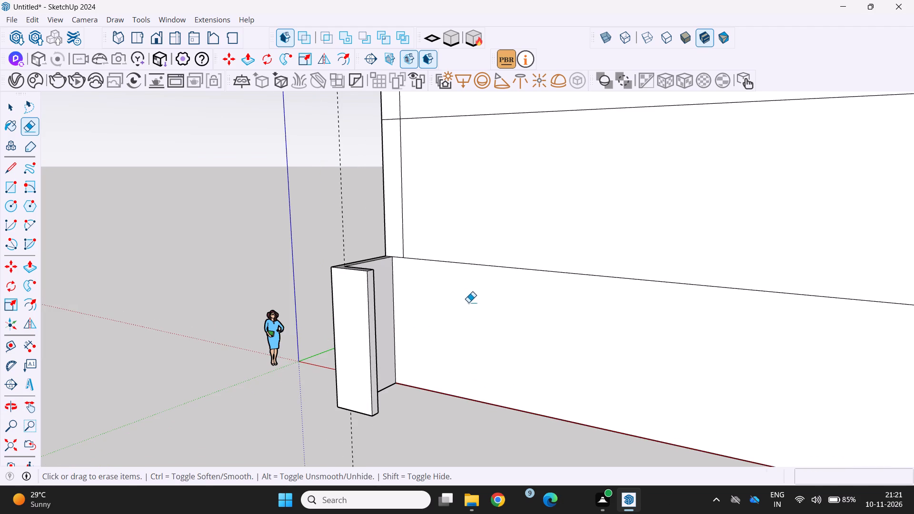
key("t")
left_click(424, 258)
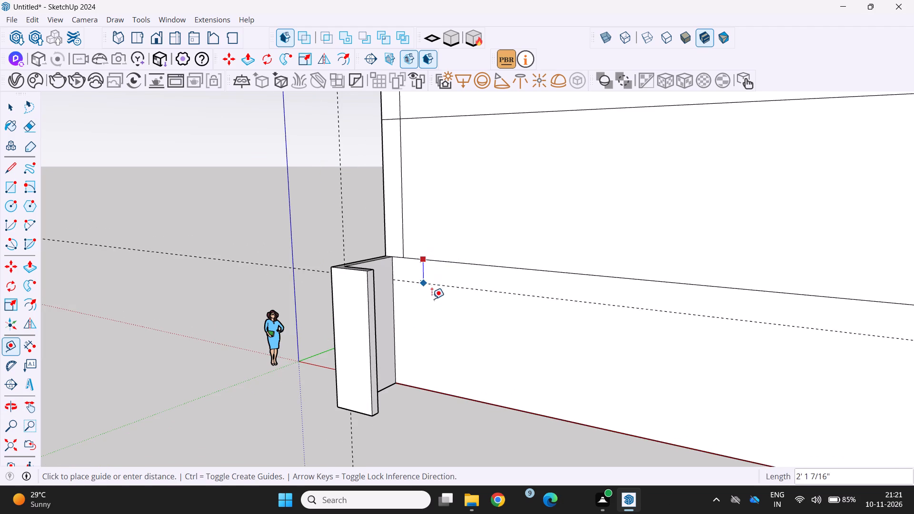
type("3'")
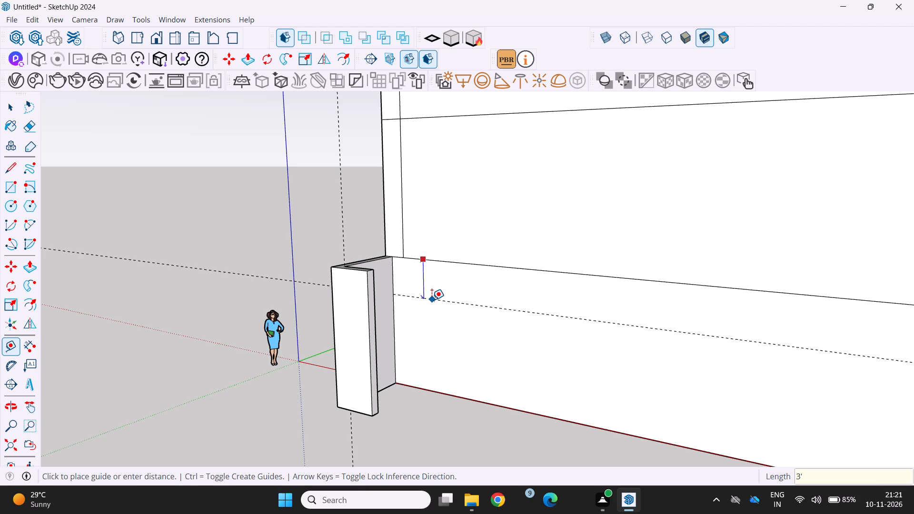
key("Return")
Add a vertical guide on the block's front face, 7' from the vertical edge beside the projecting wall.
scroll(429, 296, "up", 1)
scroll(403, 267, "up", 3)
middle_click_drag(404, 275, 426, 298)
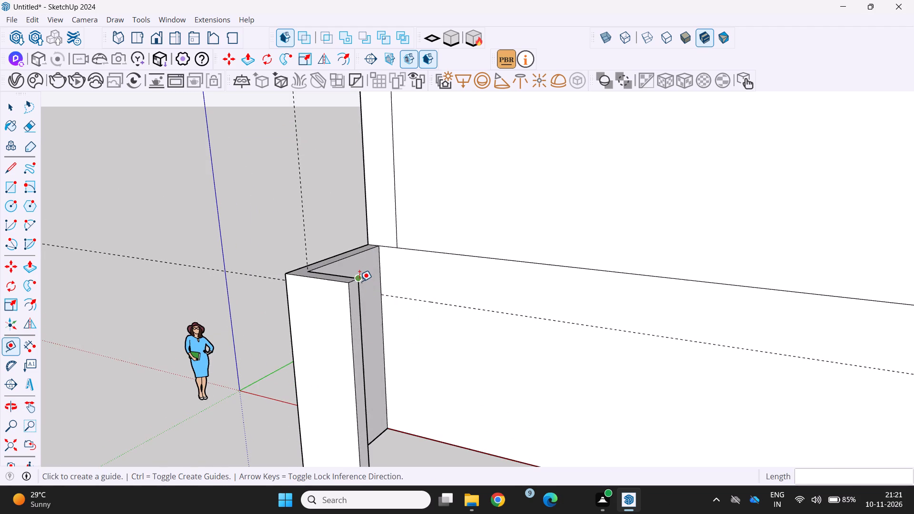
scroll(359, 282, "up", 1)
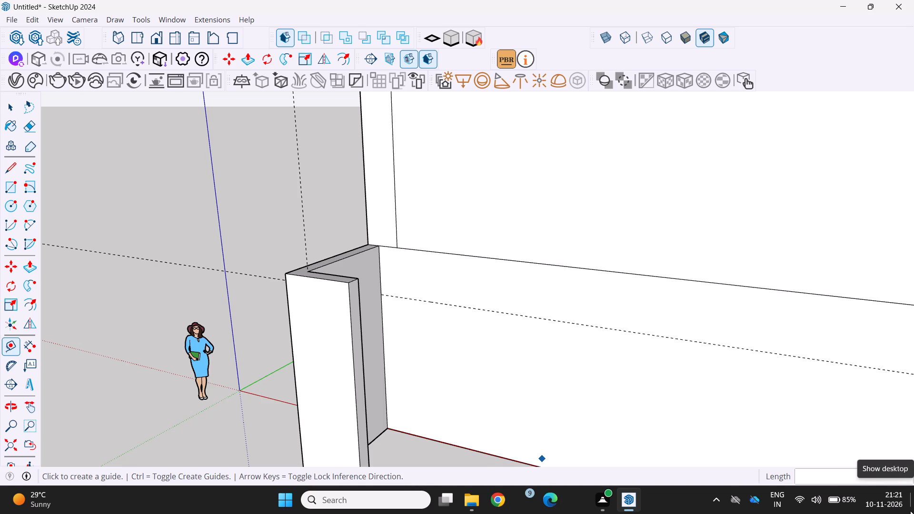
middle_click_drag(913, 507, 913, 513)
scroll(870, 327, "up", 2)
middle_click_drag(642, 407, 713, 442)
scroll(642, 407, "up", 1)
scroll(682, 415, "down", 6)
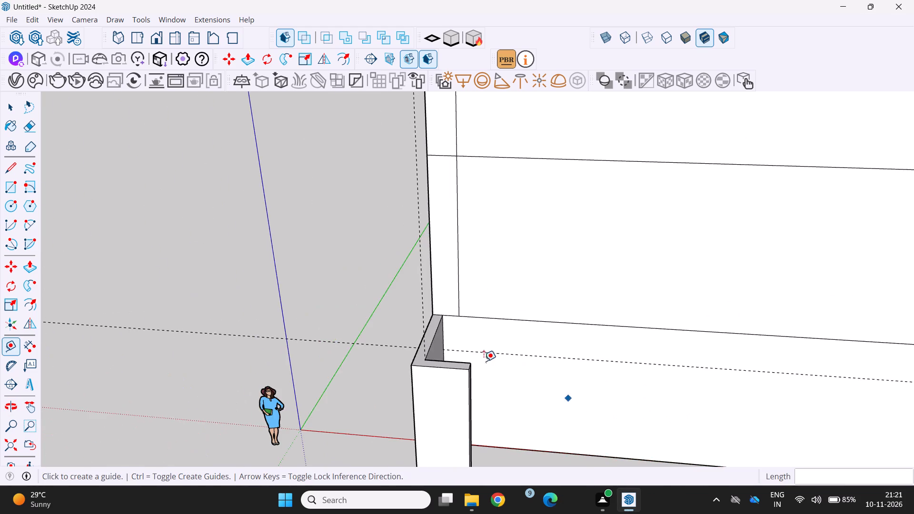
scroll(474, 358, "up", 3)
middle_click_drag(472, 355, 437, 324)
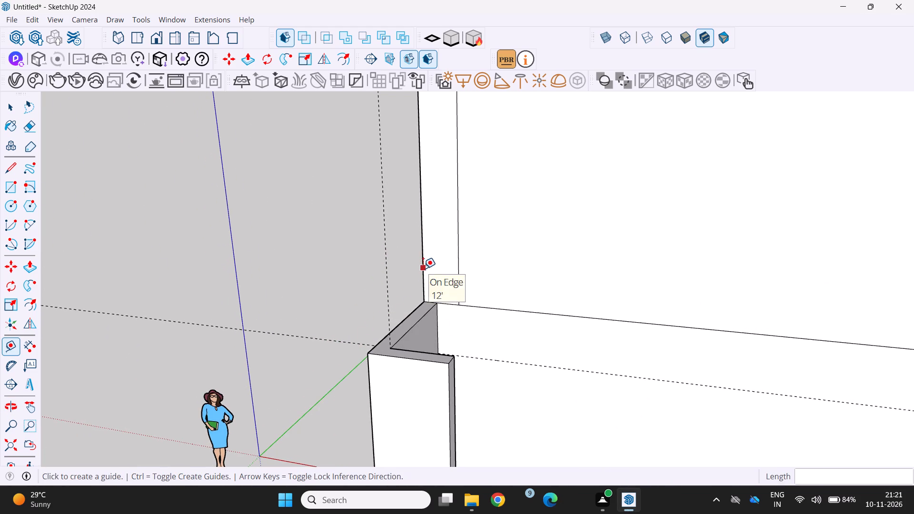
key("t")
left_click(425, 267)
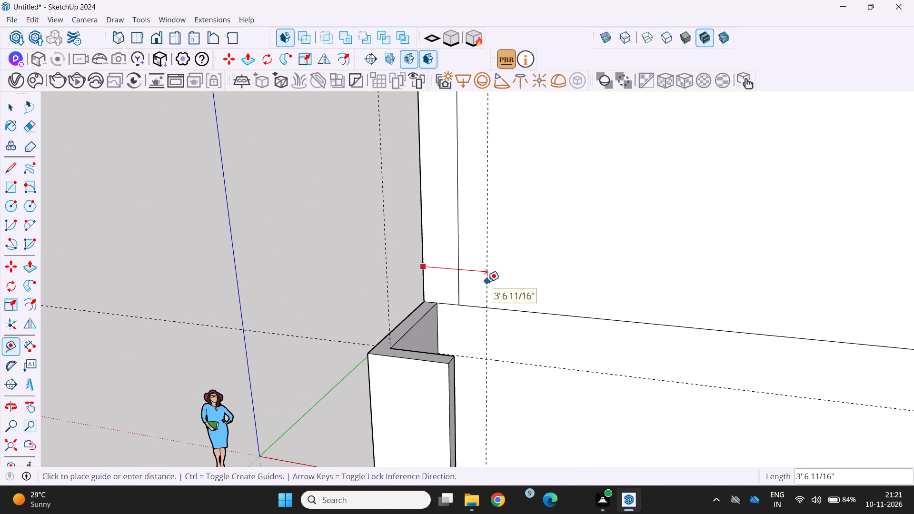
type("7'")
key("Return")
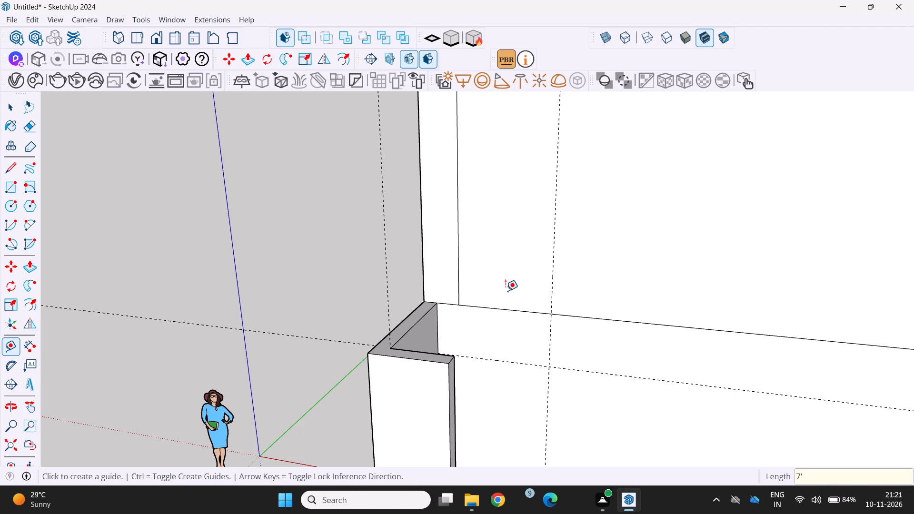
Draw a rectangle on the front face from the projecting wall's inner top corner to the intersection of the 3' and 7' guides.
scroll(514, 308, "down", 2)
middle_click_drag(514, 308, 519, 282)
scroll(501, 297, "up", 1)
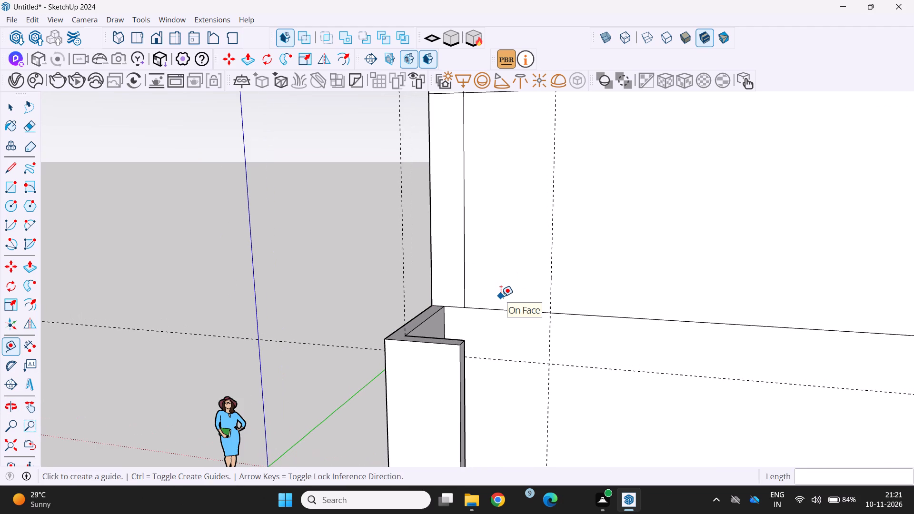
key("r")
scroll(468, 316, "up", 3)
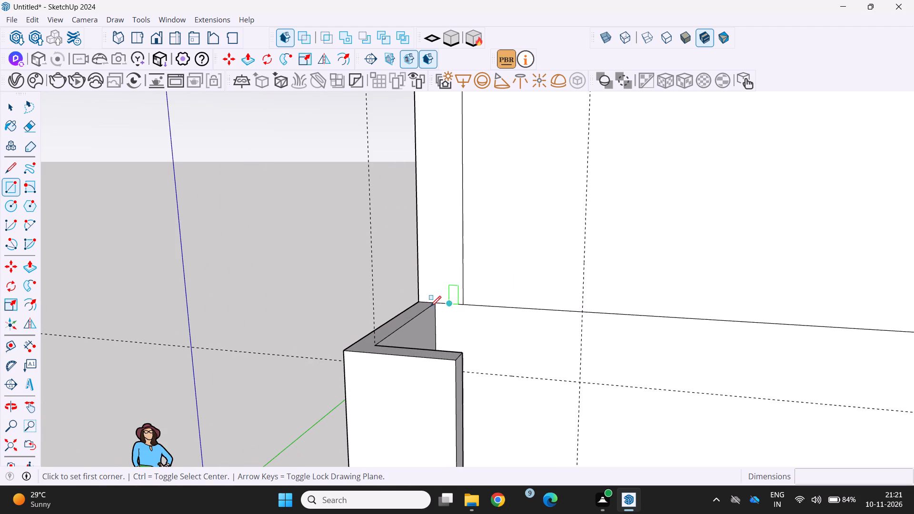
left_click(437, 302)
scroll(504, 351, "down", 3)
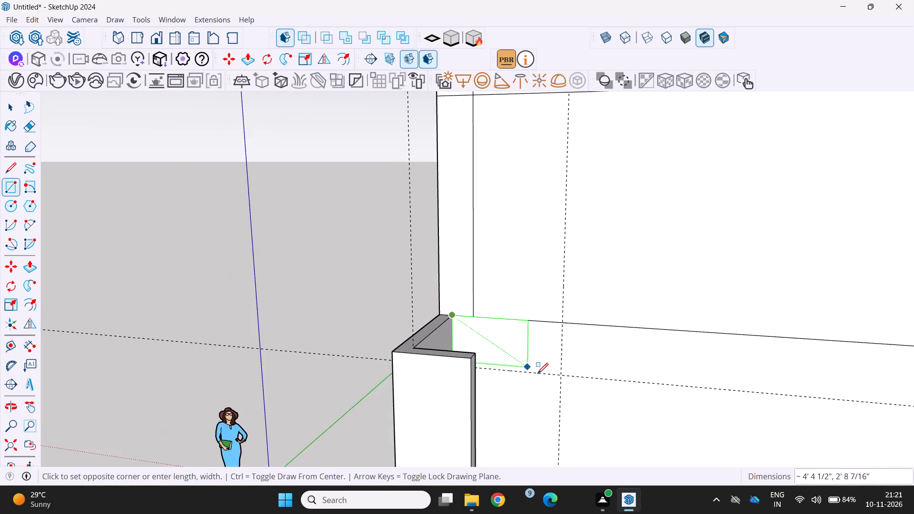
scroll(539, 374, "up", 3)
left_click(569, 374)
scroll(529, 367, "down", 4)
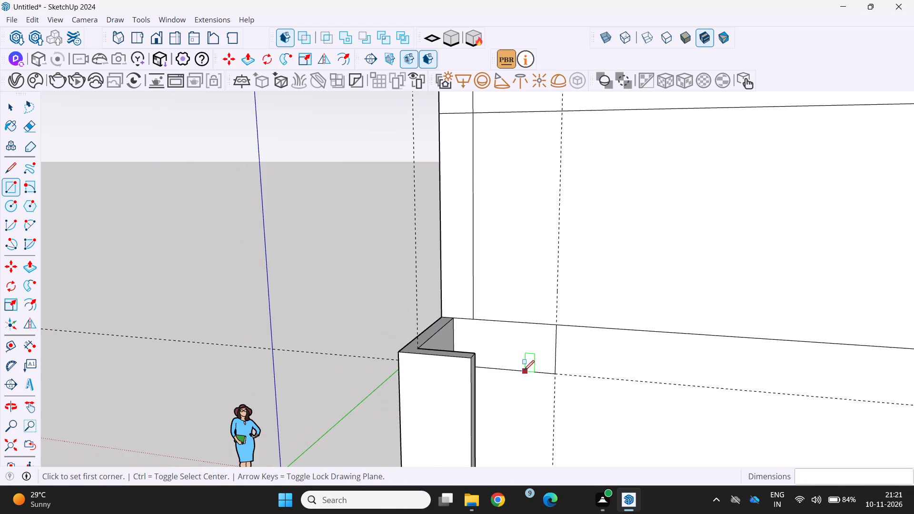
Extrude the rectangle outward 6' 3" and a further 9", flush with the outer face of the L-shaped wall's return.
key("p")
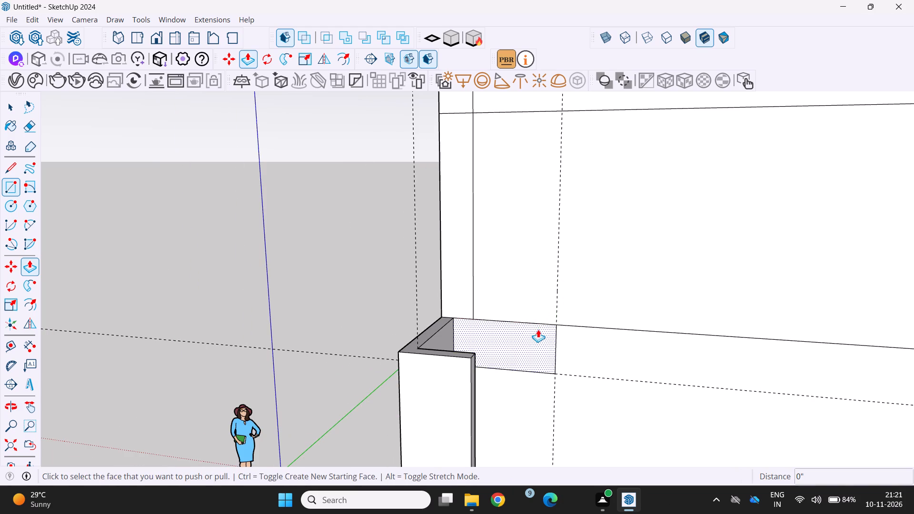
left_click(535, 335)
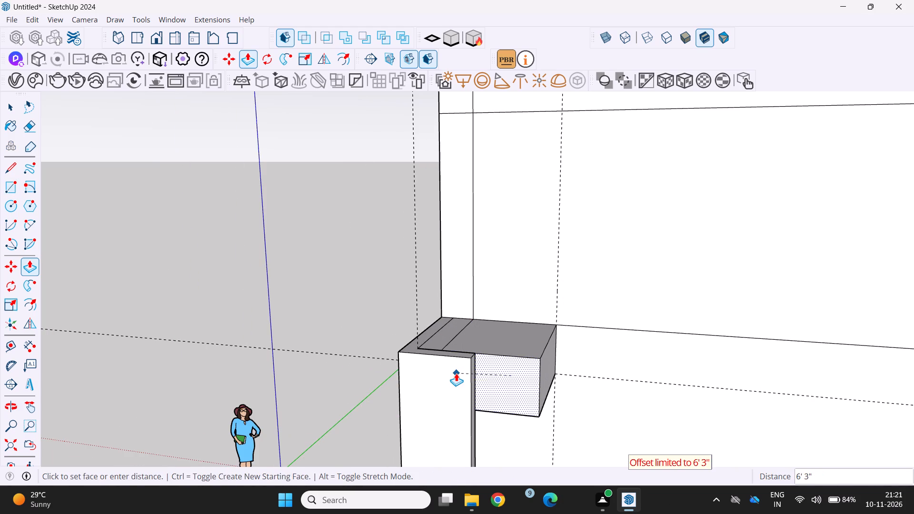
left_click(456, 373)
middle_click_drag(423, 378, 482, 339)
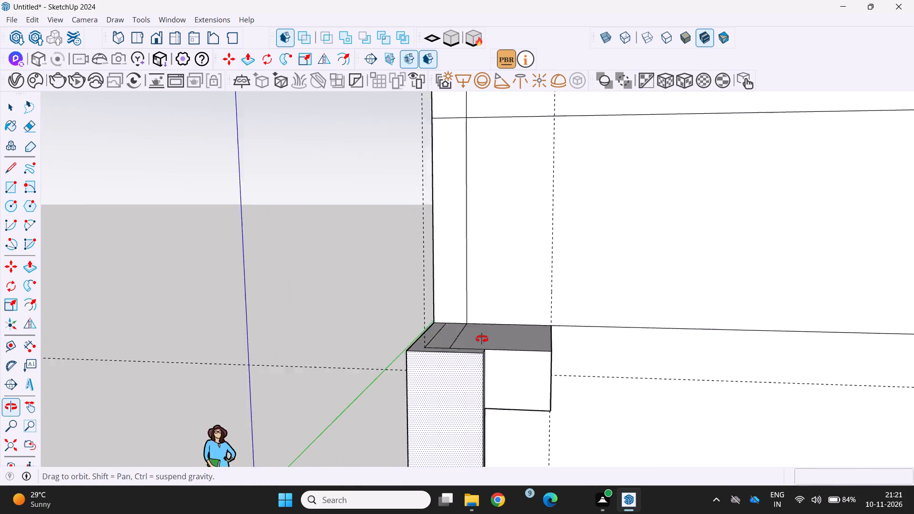
middle_click_drag(482, 339, 501, 316)
left_click_drag(517, 364, 474, 373)
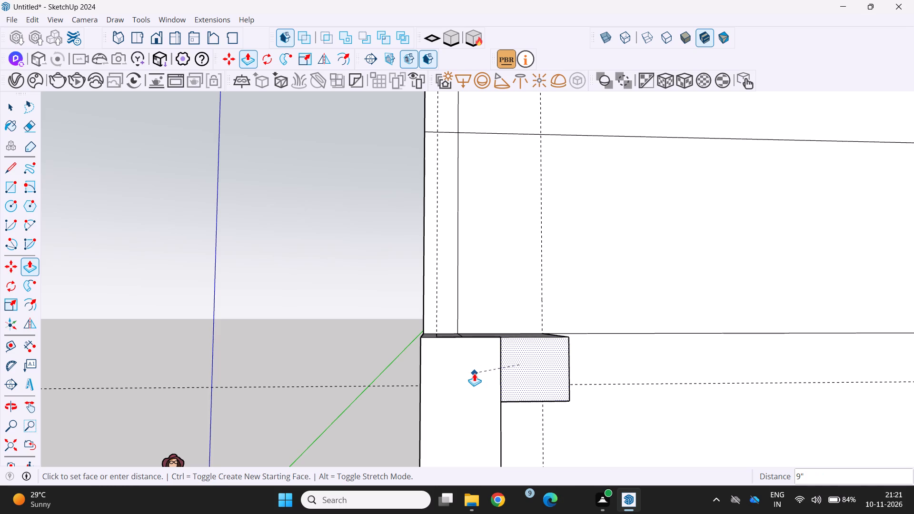
left_click_drag(474, 373, 468, 370)
Erase the leftover dividing edges on top of the projection to merge it into one face.
middle_click_drag(462, 366, 418, 441)
middle_click_drag(446, 377, 420, 421)
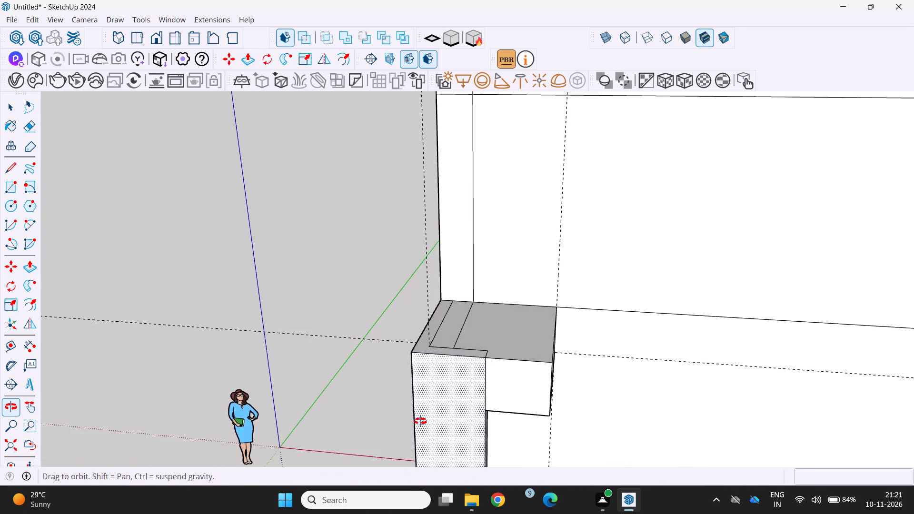
middle_click_drag(420, 421, 417, 421)
scroll(493, 311, "up", 2)
middle_click_drag(493, 311, 478, 326)
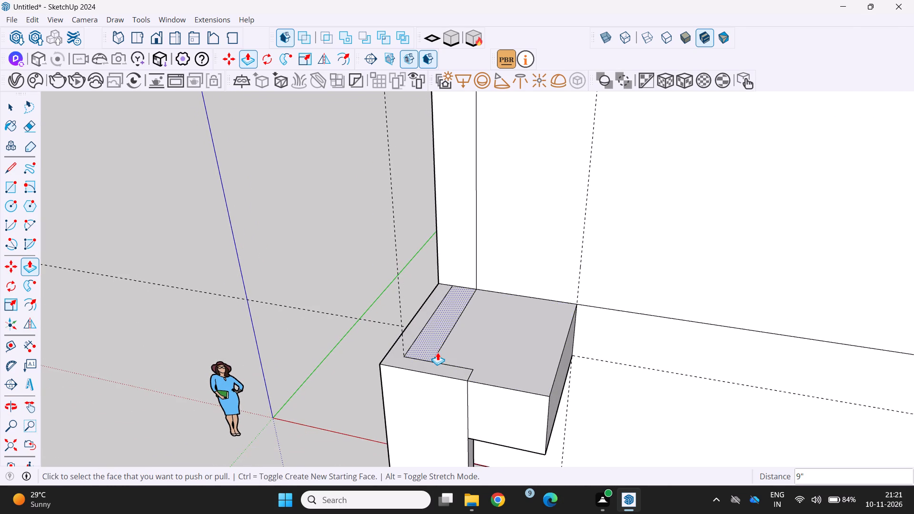
key("e")
left_click_drag(449, 342, 447, 335)
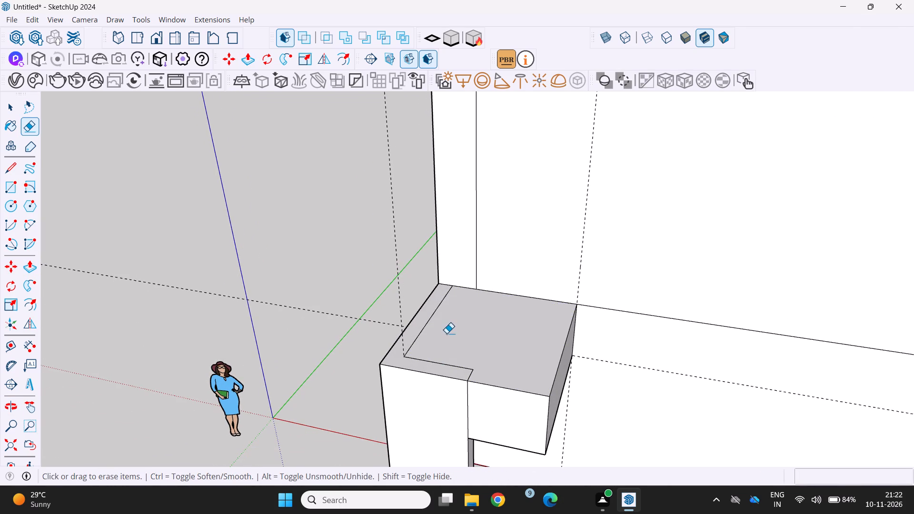
left_click(429, 321)
left_click(445, 362)
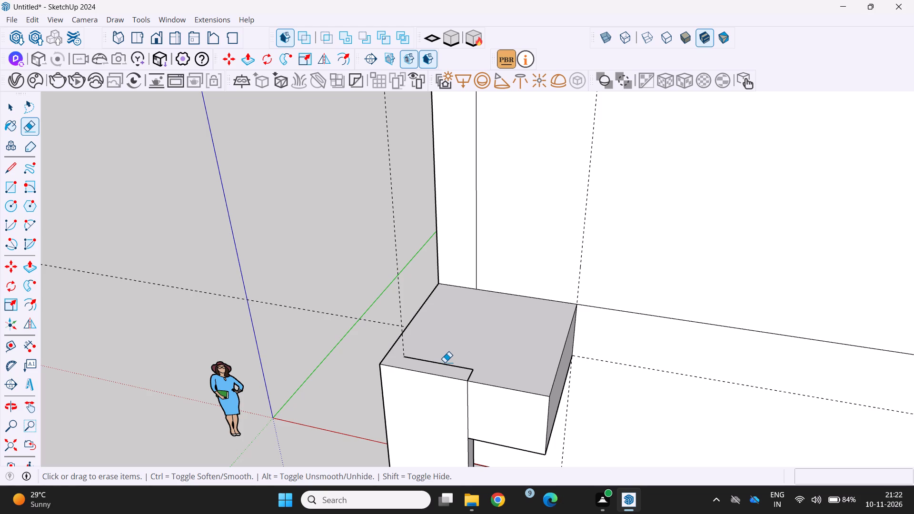
left_click_drag(461, 371, 466, 361)
left_click(471, 371)
Erase the vertical seam between the wall's return and the new beam on the projection's front face.
scroll(501, 373, "down", 4)
middle_click_drag(496, 373, 528, 267)
scroll(530, 267, "up", 1)
scroll(525, 301, "down", 11)
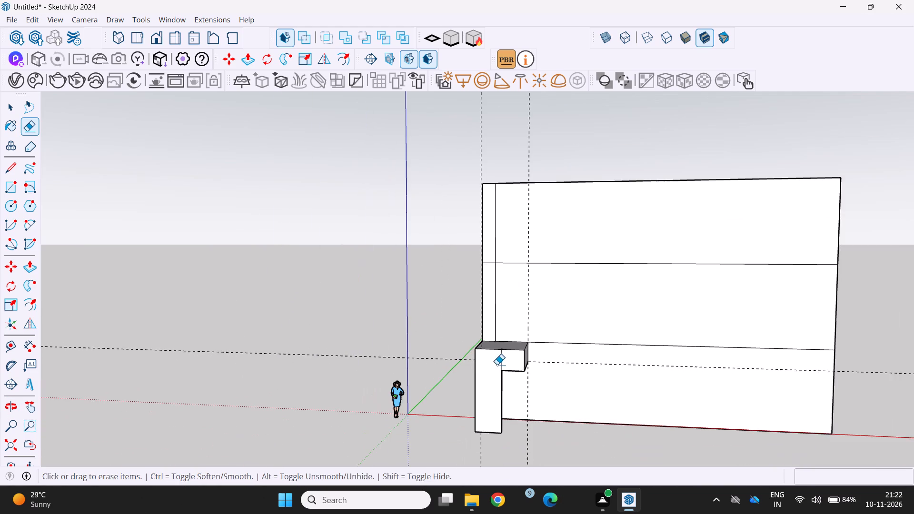
middle_click_drag(446, 386, 469, 402)
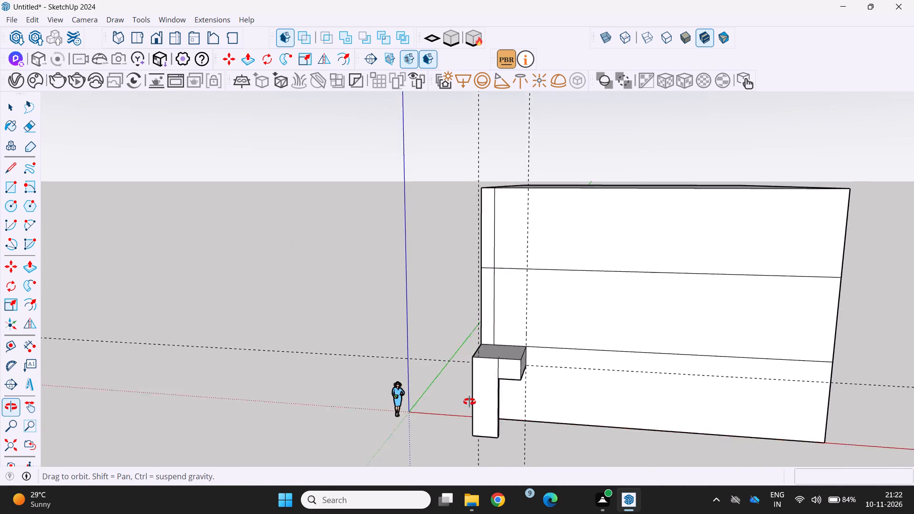
middle_click_drag(469, 402, 482, 396)
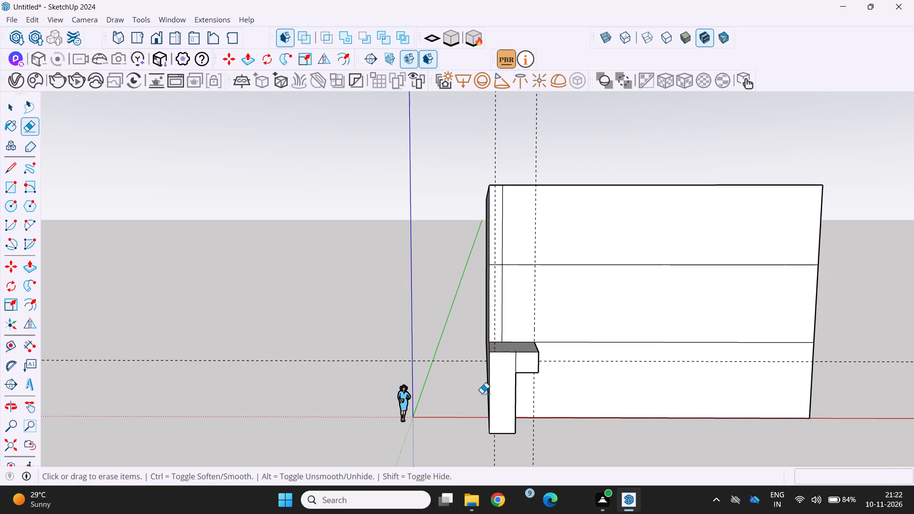
scroll(527, 392, "up", 3)
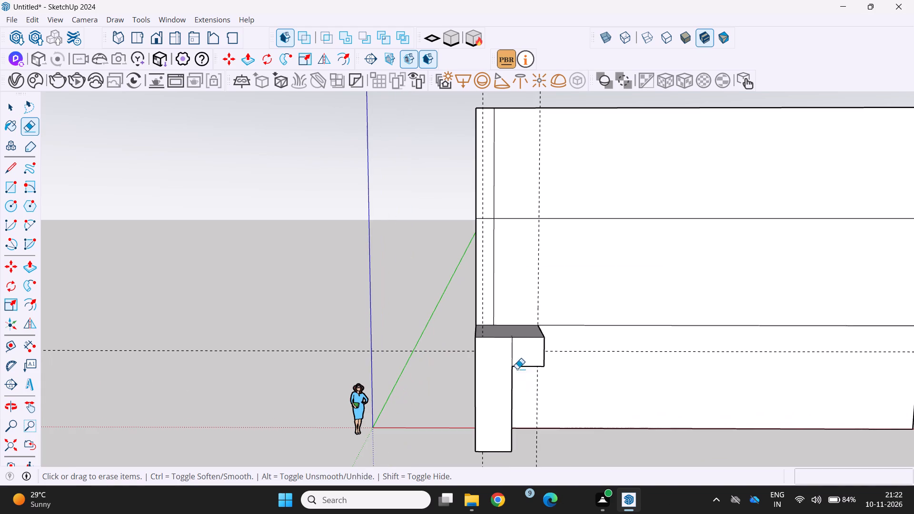
left_click(513, 358)
Examine the merged projection and the whole block from the front, above and the side.
middle_click_drag(505, 380, 466, 459)
scroll(487, 353, "up", 3)
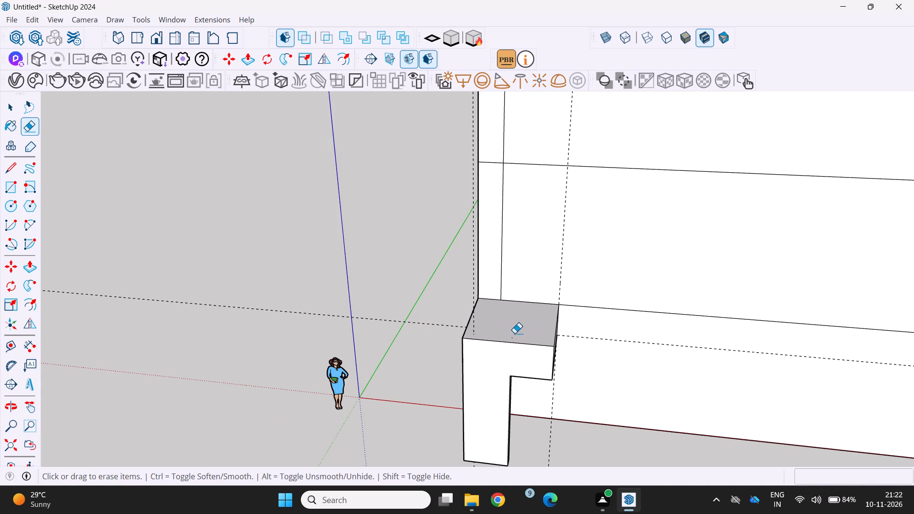
middle_click_drag(507, 356, 500, 382)
scroll(500, 381, "down", 5)
middle_click_drag(496, 379, 531, 268)
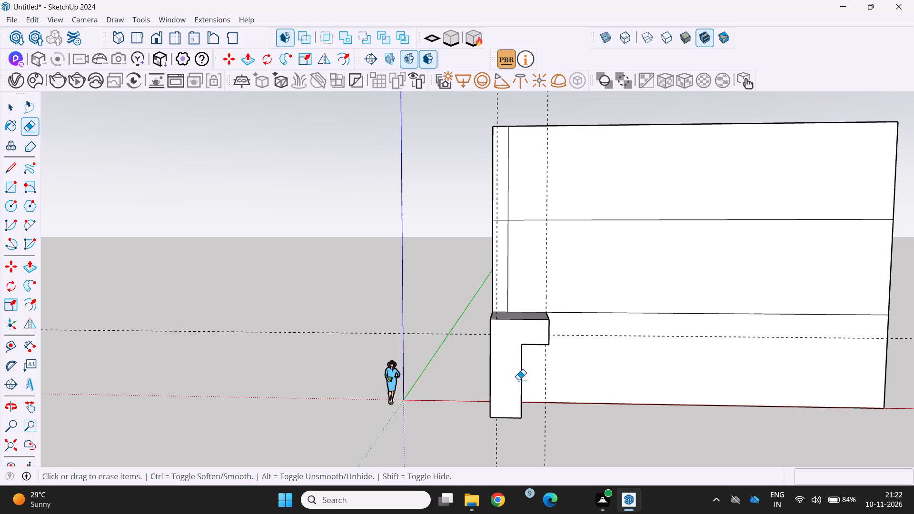
middle_click_drag(520, 380, 431, 372)
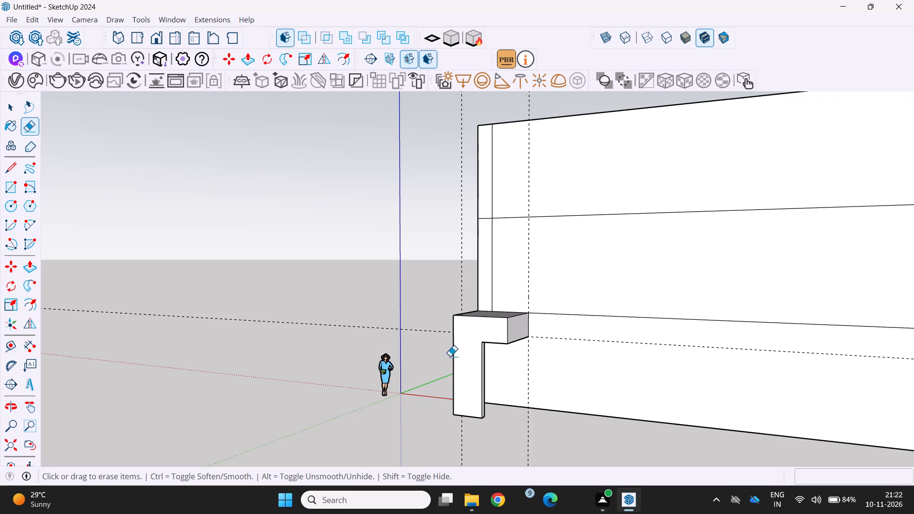
scroll(455, 361, "up", 2)
middle_click(485, 412)
scroll(484, 412, "up", 1)
scroll(491, 396, "down", 3)
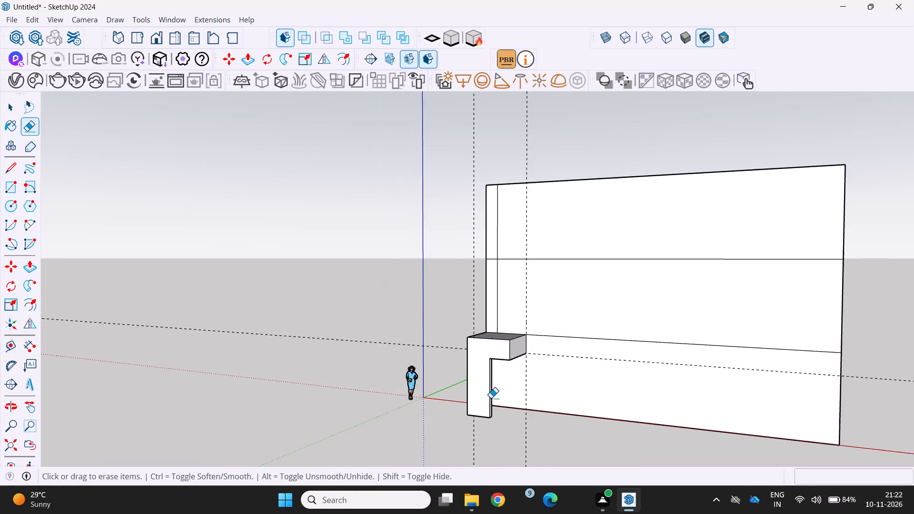
scroll(491, 398, "down", 5)
middle_click_drag(497, 408, 341, 513)
middle_click_drag(343, 496, 412, 453)
scroll(346, 495, "down", 1)
scroll(363, 382, "down", 2)
middle_click_drag(366, 381, 377, 385)
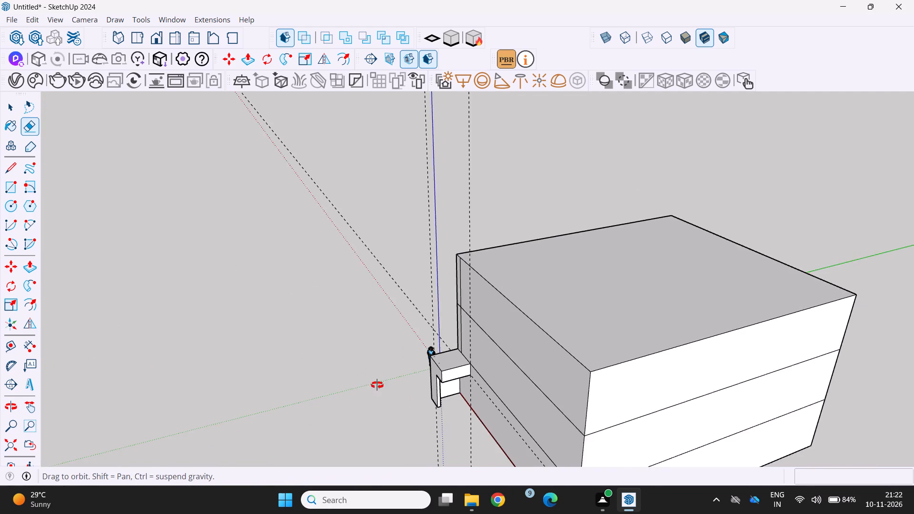
middle_click_drag(377, 385, 616, 367)
Erase the two vertical guides near the projecting wall.
key("e")
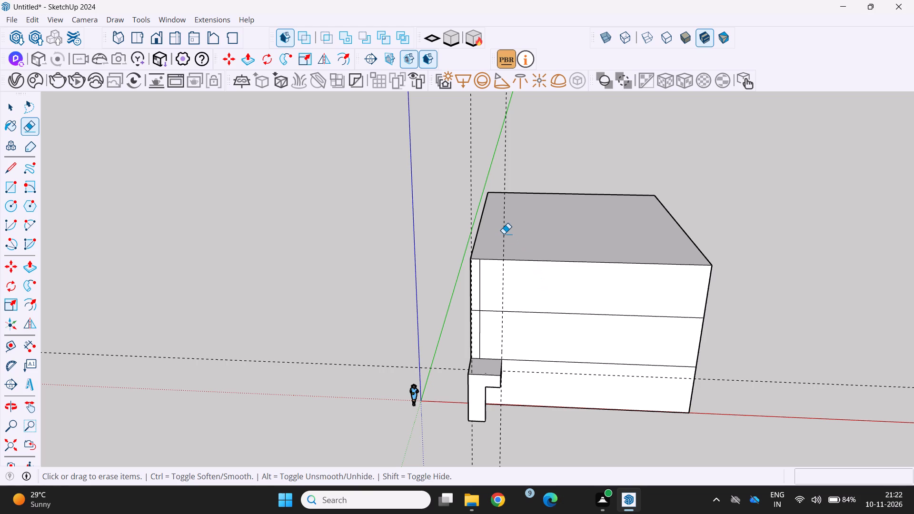
left_click(504, 233)
left_click(472, 220)
middle_click_drag(459, 366, 447, 342)
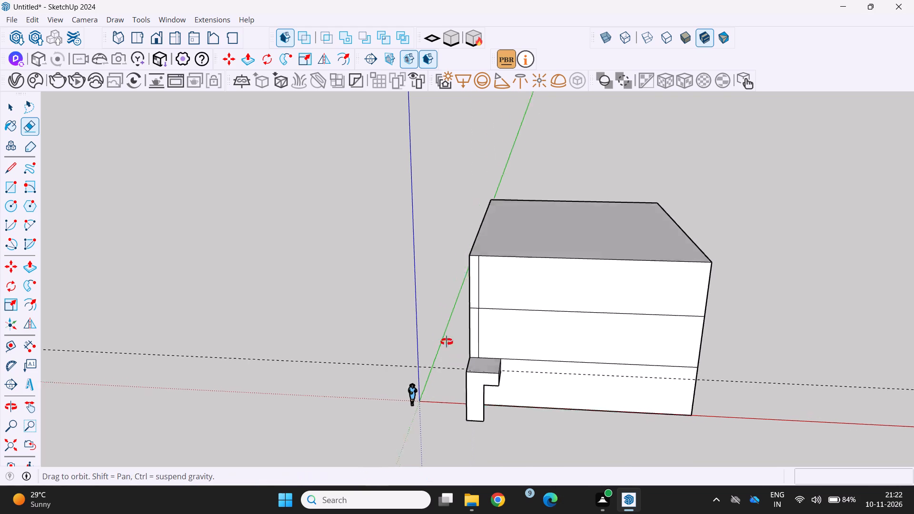
Place two vertical guides on the front facade, 17' from the corner beside the projection and a further 12' along.
middle_click_drag(447, 342, 422, 304)
scroll(520, 491, "up", 4)
middle_click_drag(519, 481, 490, 461)
scroll(452, 312, "up", 3)
middle_click_drag(453, 314, 450, 318)
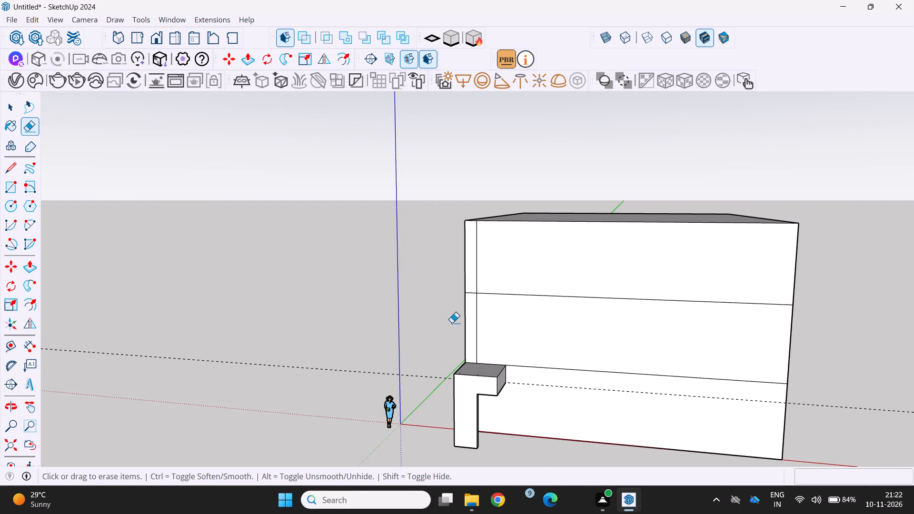
key("t")
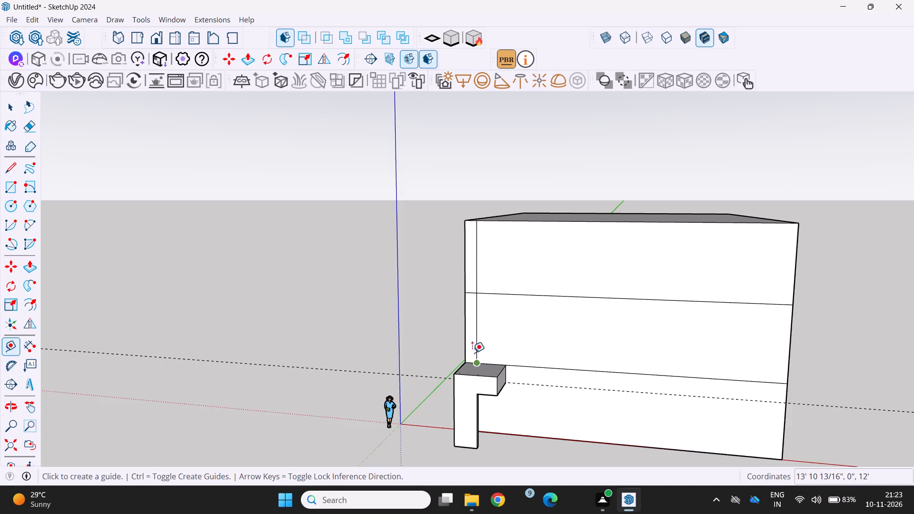
left_click(467, 343)
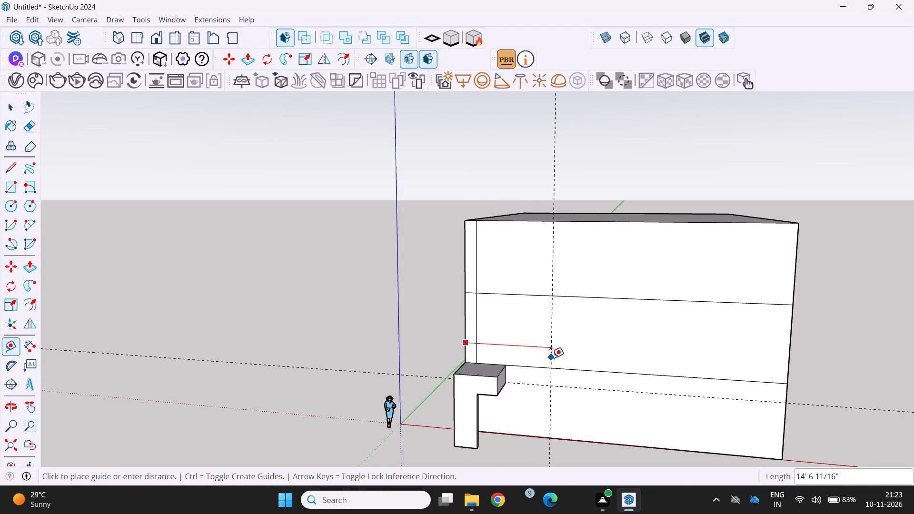
type("17'")
key("Return")
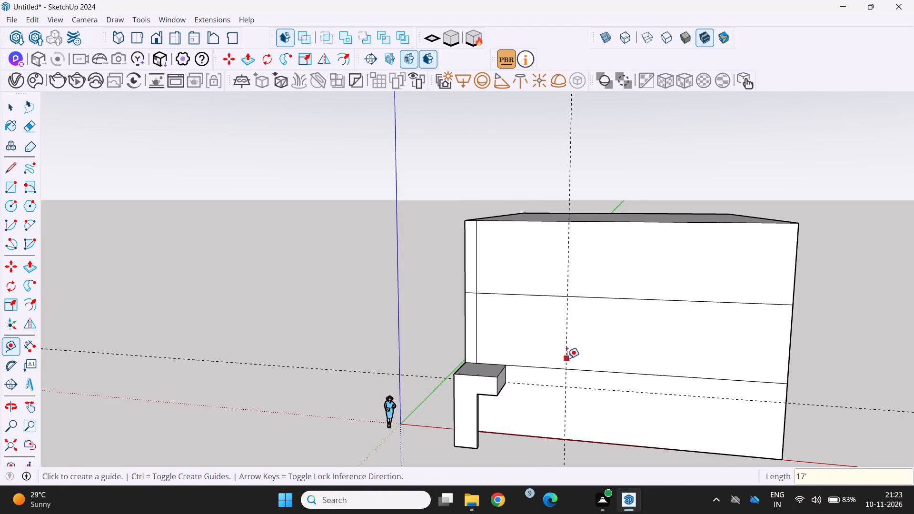
left_click(567, 357)
type("12")
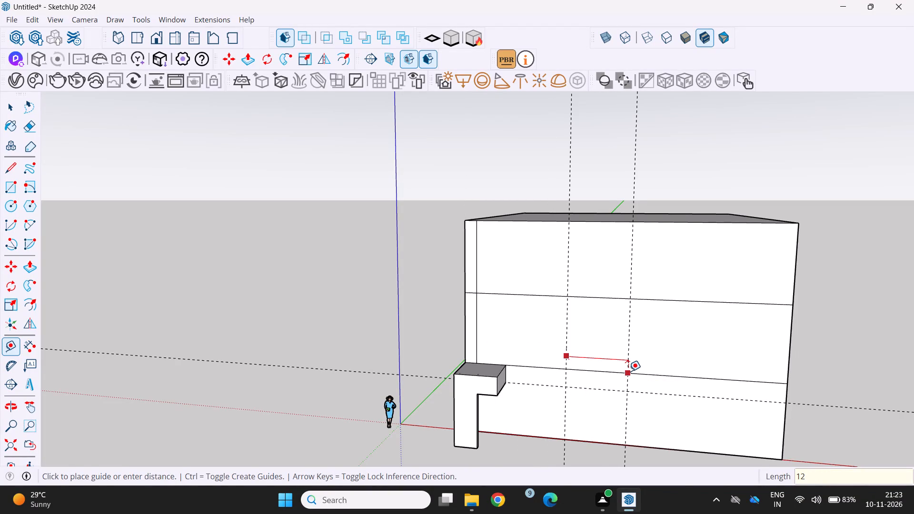
key("apostrophe")
key("Return")
Erase the long horizontal guide crossing the ground storey of the front facade.
middle_click_drag(620, 395, 626, 357)
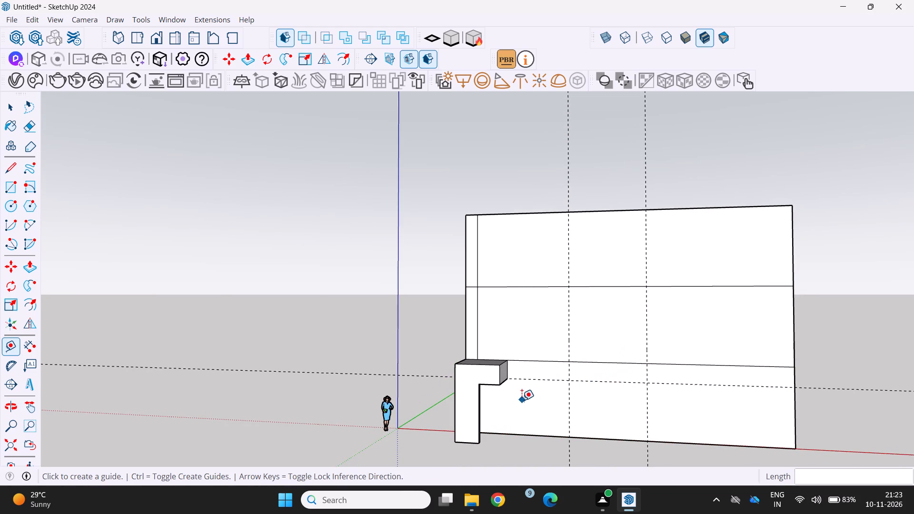
scroll(542, 433, "down", 5)
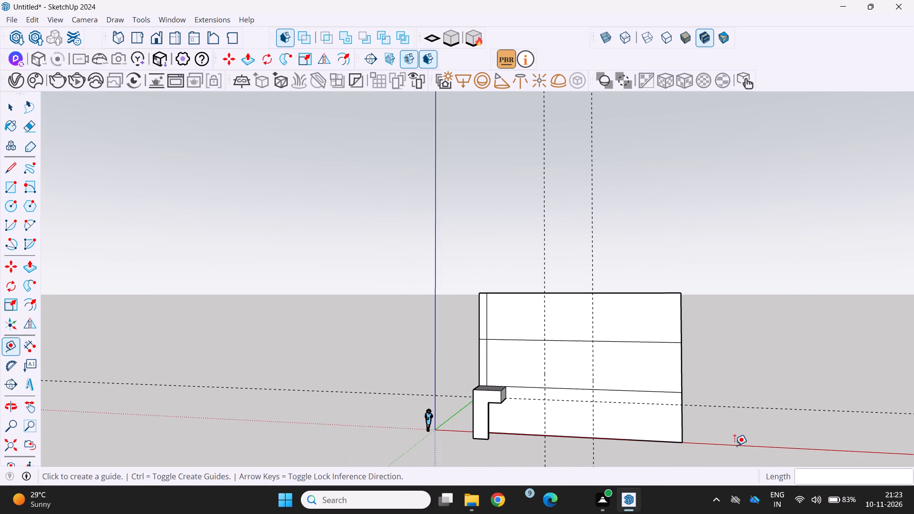
key("e")
left_click(750, 404)
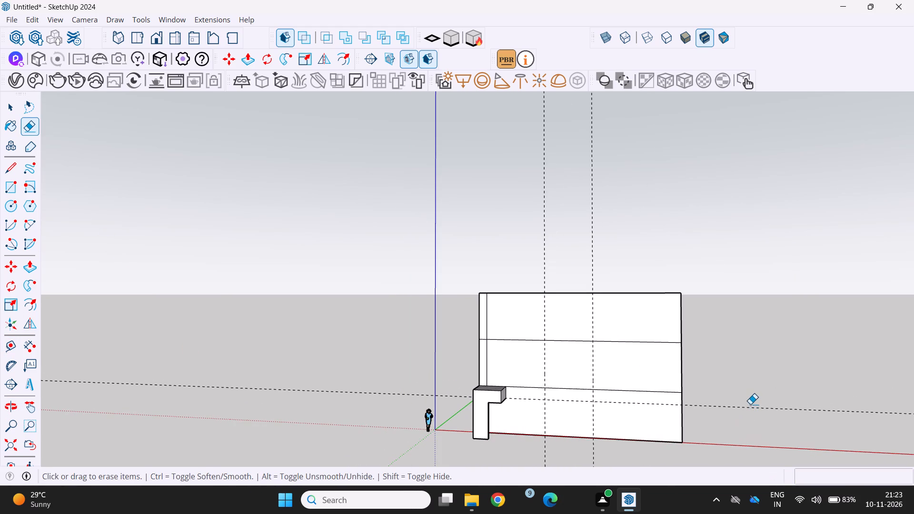
left_click(749, 409)
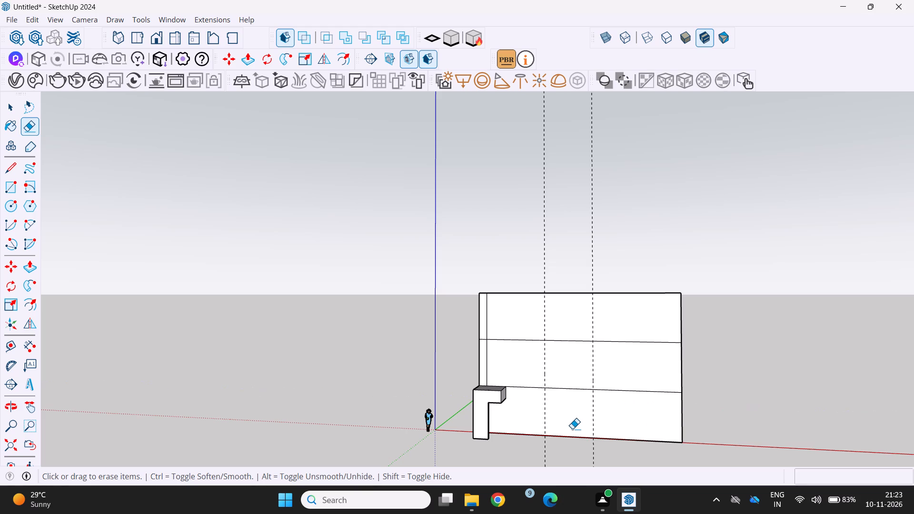
Draw a 12' by 12' rectangle between the two vertical guides, from the first storey line down to the ground.
key("r")
scroll(567, 414, "up", 4)
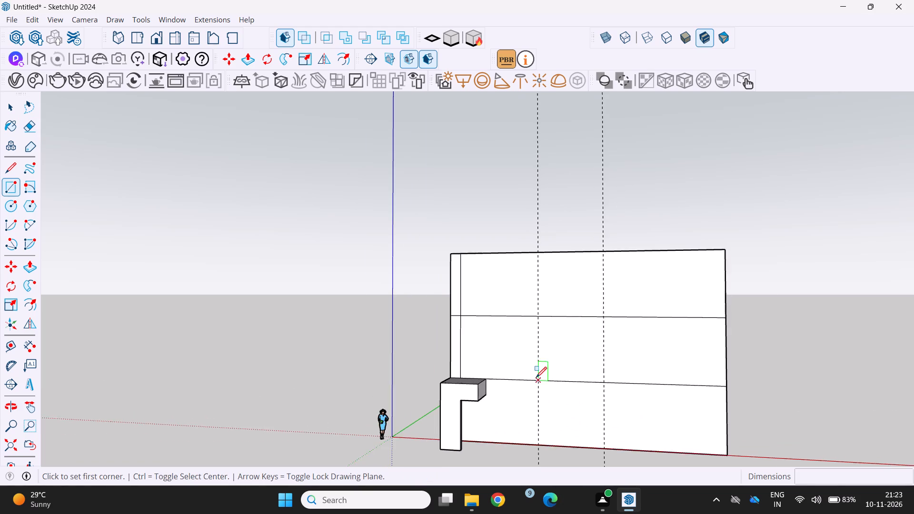
scroll(536, 377, "up", 1)
left_click(539, 383)
scroll(548, 428, "down", 5)
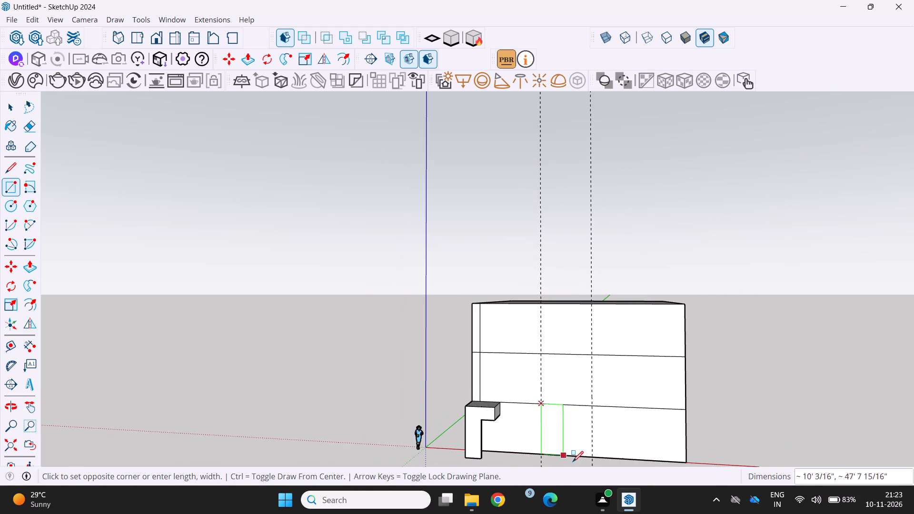
scroll(600, 474, "up", 7)
middle_click_drag(586, 462, 587, 452)
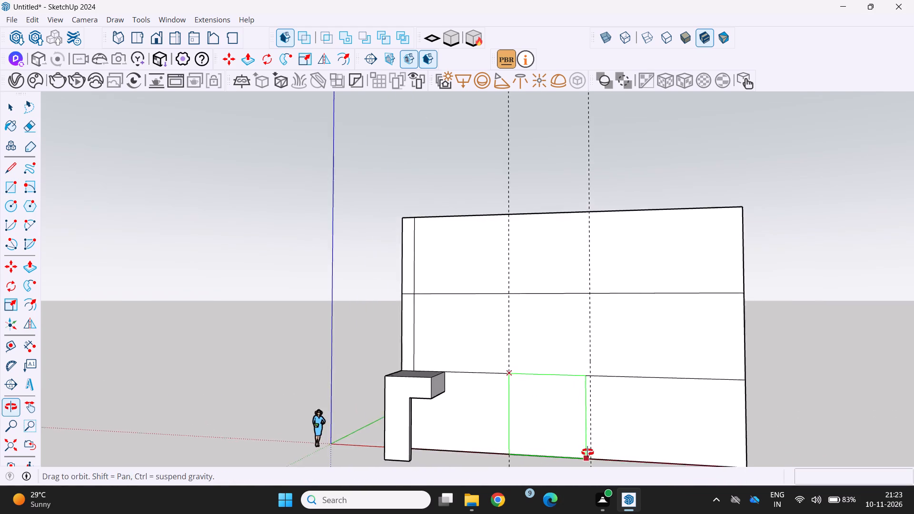
middle_click_drag(587, 452, 604, 417)
scroll(605, 412, "down", 5)
scroll(595, 432, "up", 5)
left_click(606, 436)
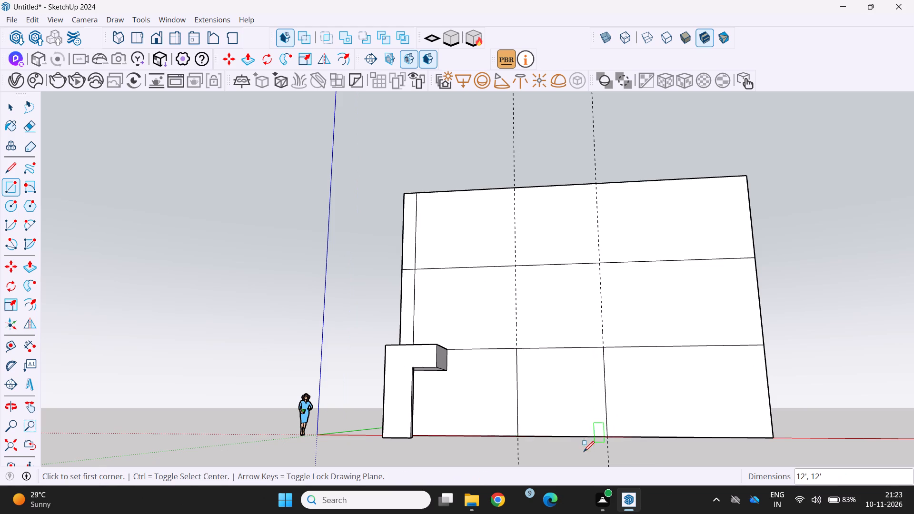
Push the 12' square ground-storey face 12' into the building to form a recess.
scroll(583, 453, "down", 3)
middle_click_drag(579, 452, 564, 479)
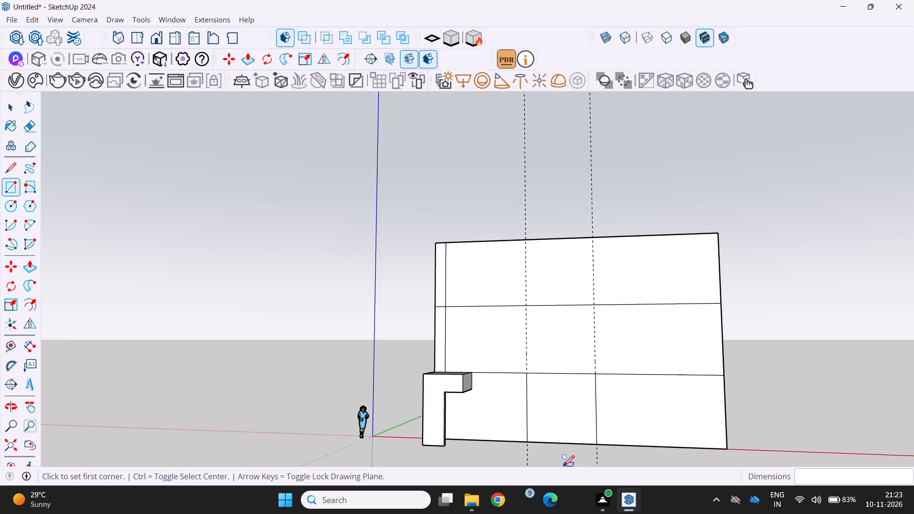
scroll(564, 466, "up", 2)
scroll(569, 435, "down", 5)
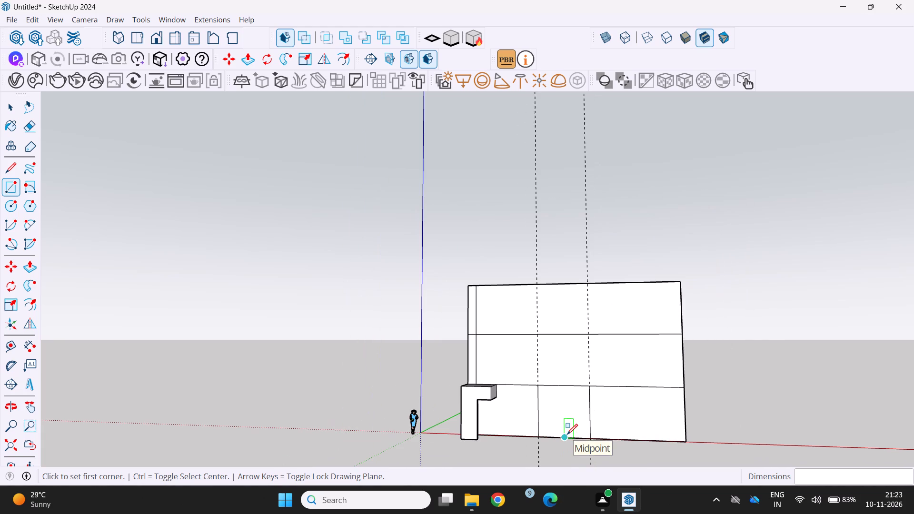
key("p")
left_click(572, 423)
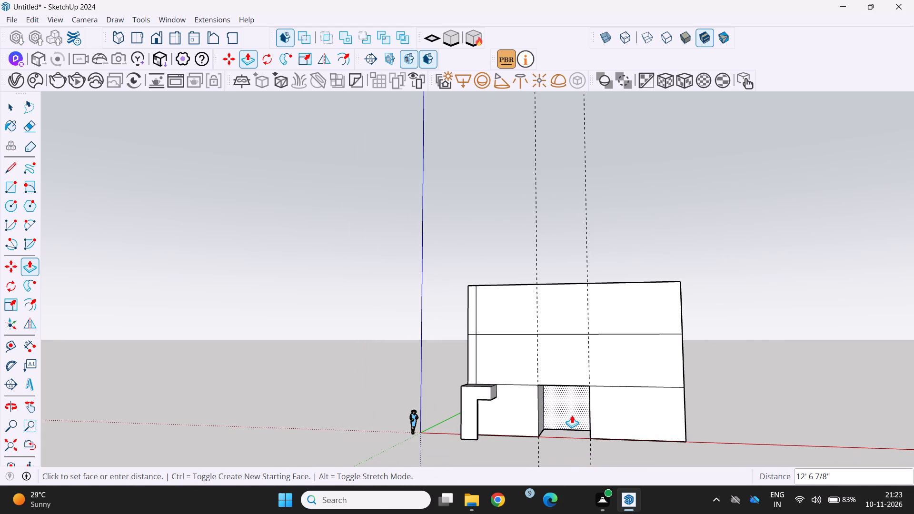
type("12")
key("apostrophe")
key("Return")
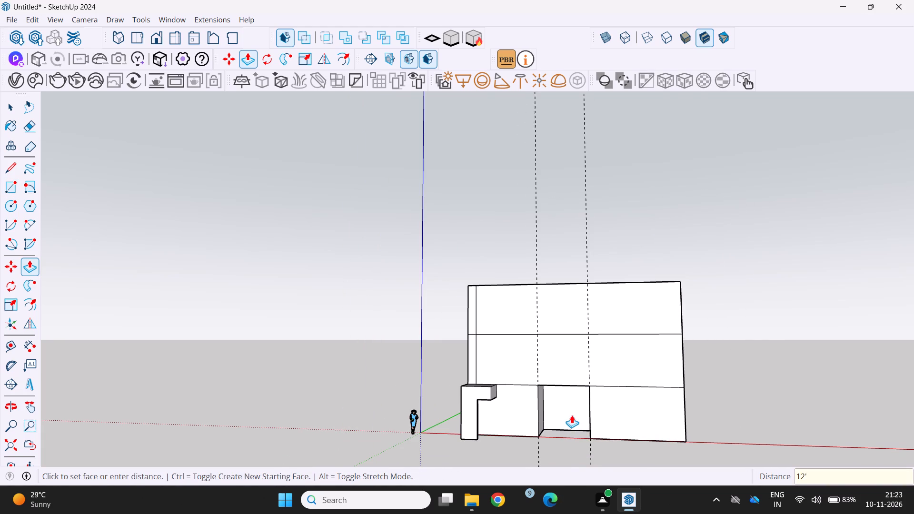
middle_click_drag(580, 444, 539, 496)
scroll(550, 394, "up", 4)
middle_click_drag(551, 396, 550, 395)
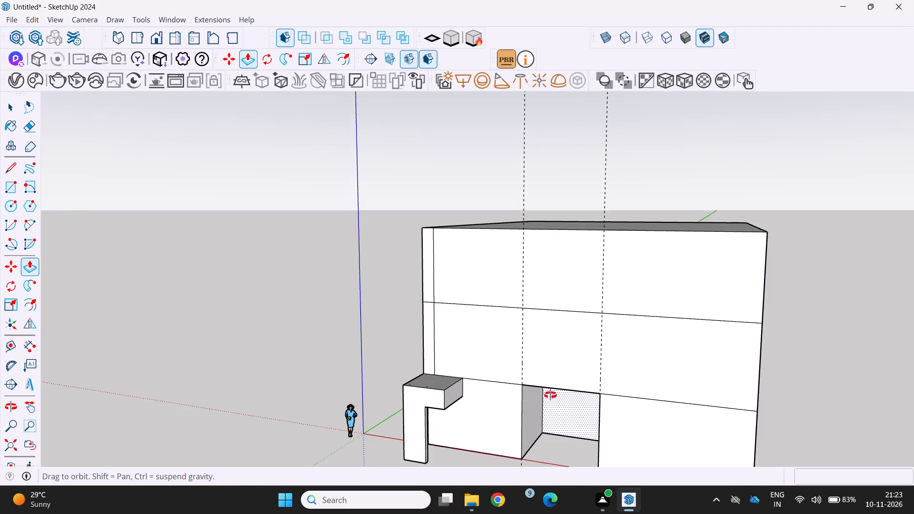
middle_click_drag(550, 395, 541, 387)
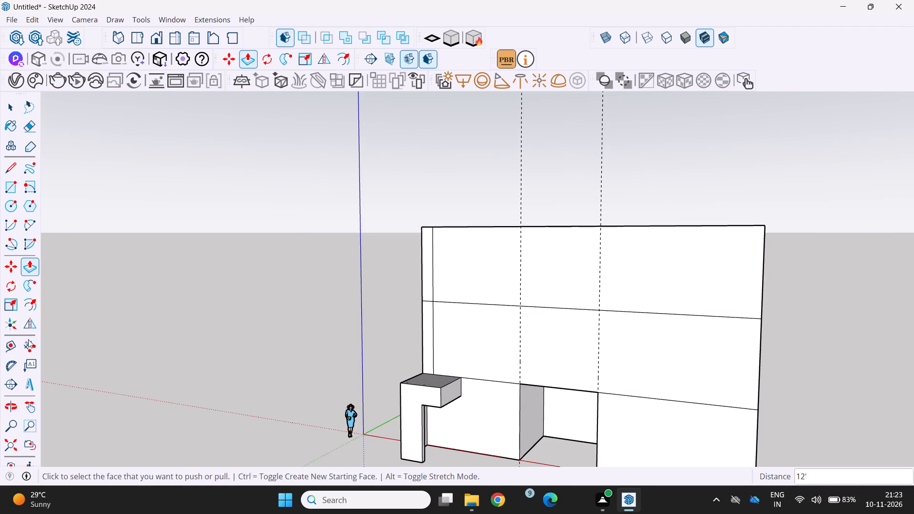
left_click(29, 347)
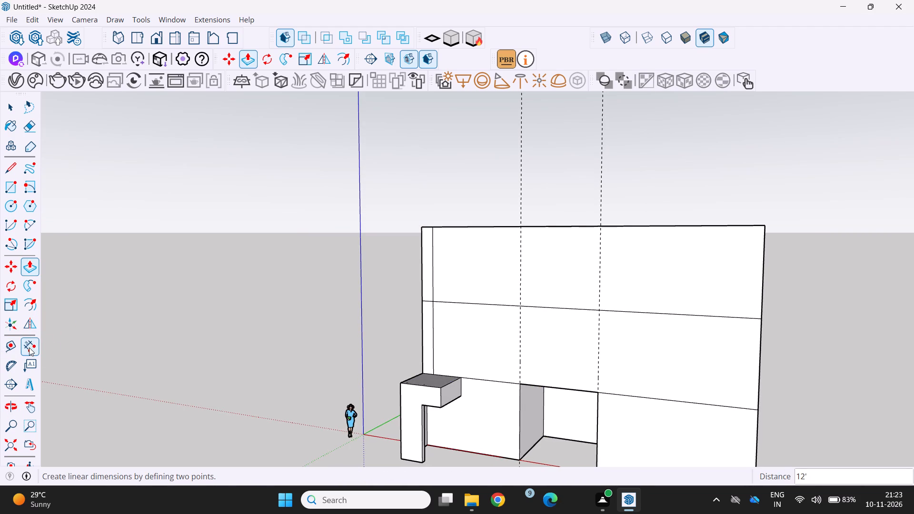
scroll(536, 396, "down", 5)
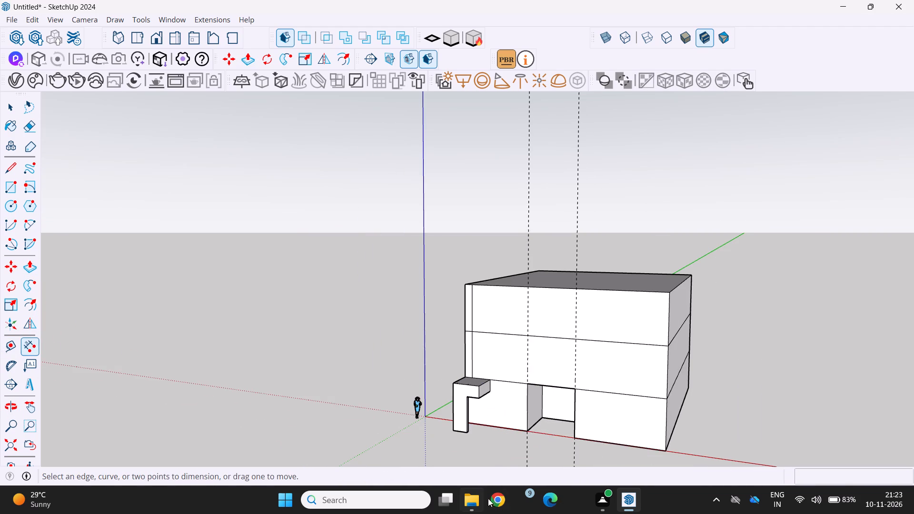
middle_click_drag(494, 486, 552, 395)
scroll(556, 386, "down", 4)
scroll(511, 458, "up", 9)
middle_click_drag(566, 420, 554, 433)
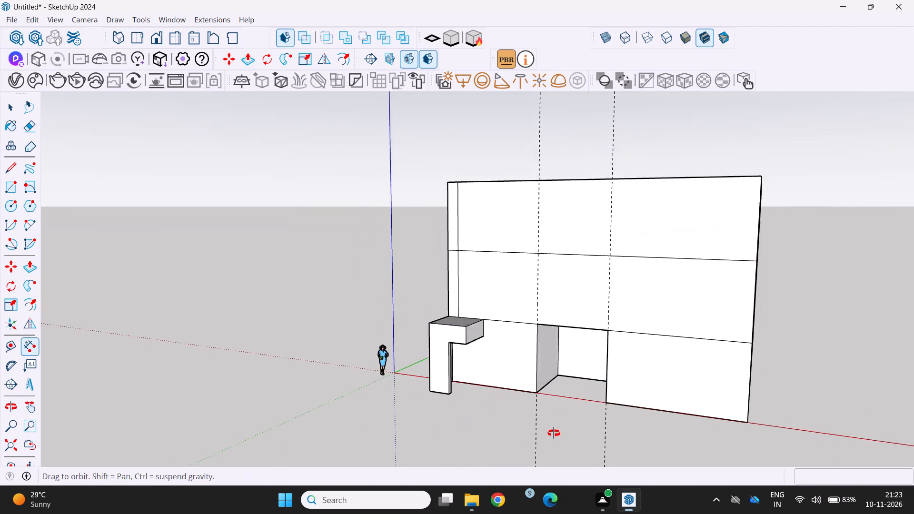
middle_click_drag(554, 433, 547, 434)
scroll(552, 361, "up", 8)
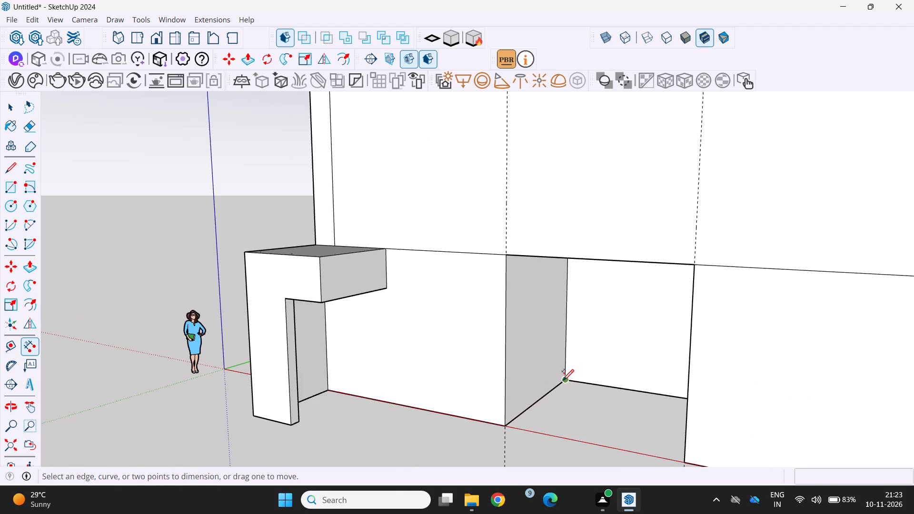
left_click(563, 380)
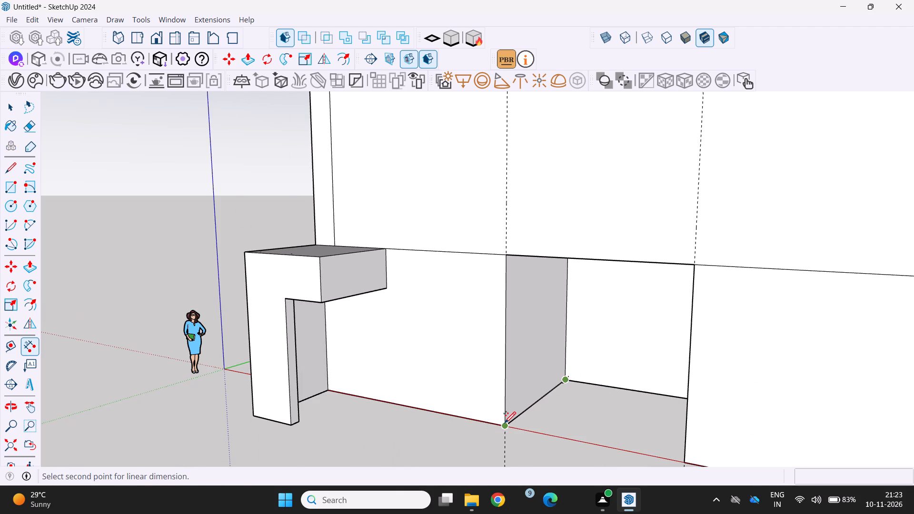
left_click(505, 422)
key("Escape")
Push the ground-storey face between the recess and the facade's far corner back 12', flush with the recess's back wall.
scroll(517, 427, "down", 3)
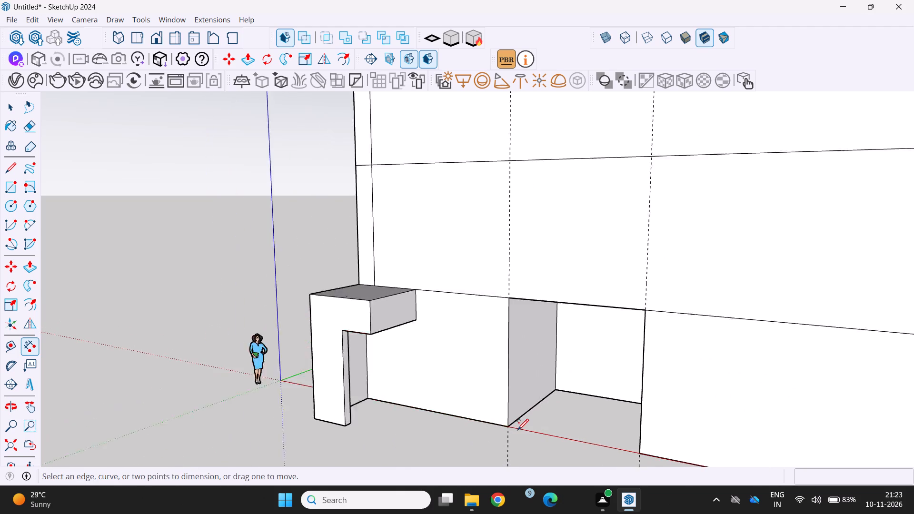
scroll(517, 429, "down", 6)
middle_click_drag(520, 426, 573, 366)
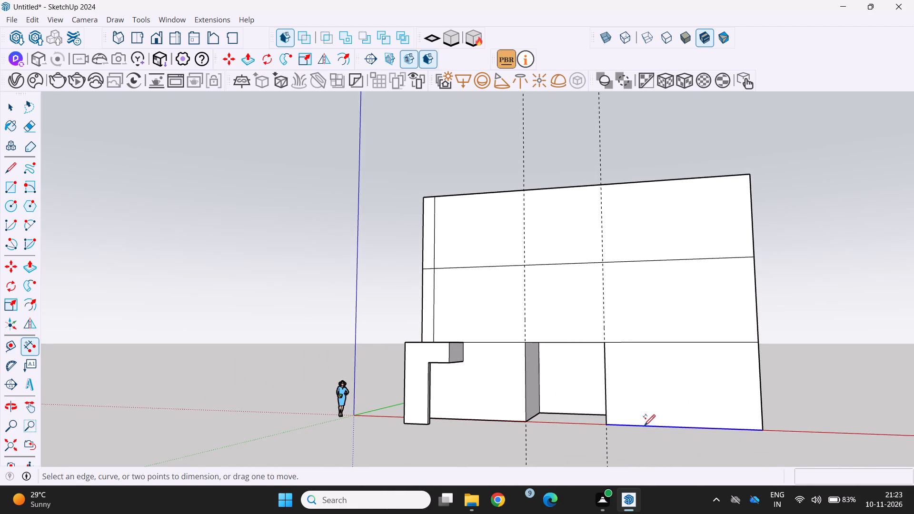
key("p")
left_click(659, 407)
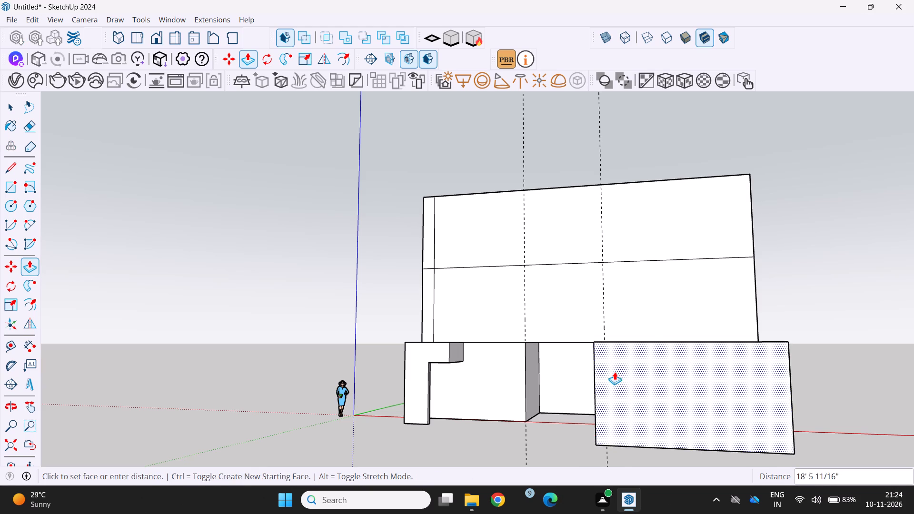
scroll(587, 377, "down", 6)
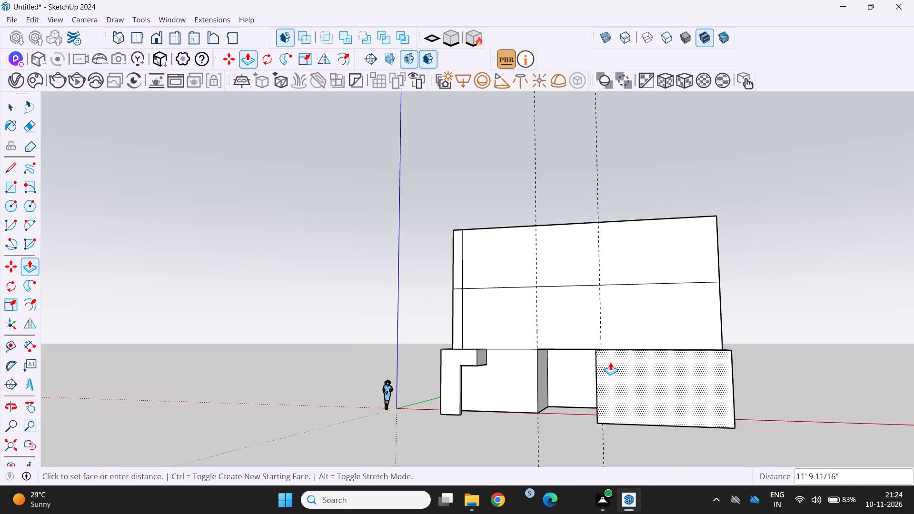
scroll(586, 365, "down", 4)
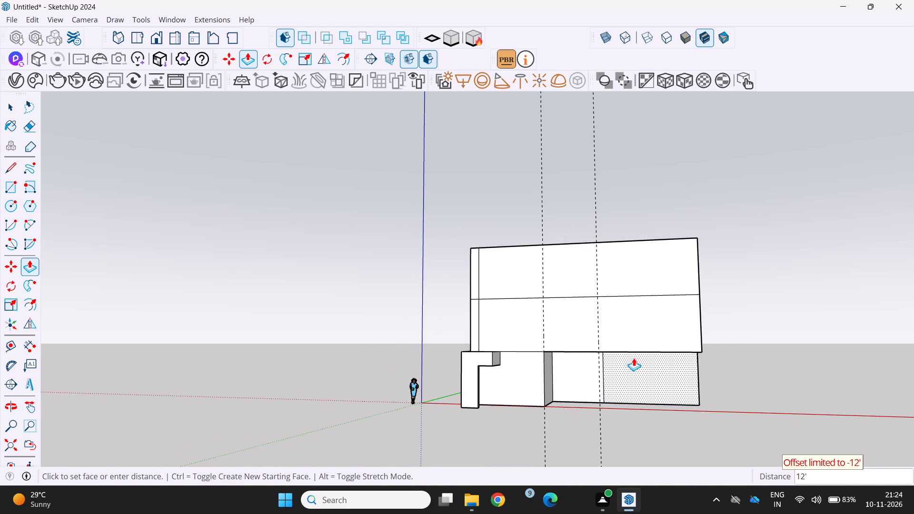
left_click(634, 357)
Examine the recessed ground storey and the underside of the overhanging upper storeys from the front, above and below.
scroll(505, 388, "up", 6)
middle_click_drag(601, 374, 570, 429)
scroll(639, 415, "up", 2)
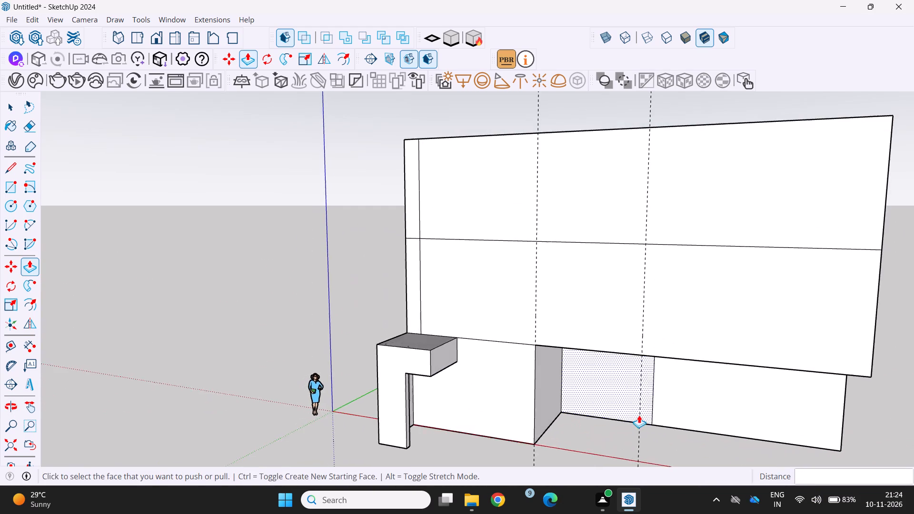
scroll(639, 415, "up", 2)
middle_click_drag(655, 393, 696, 343)
scroll(633, 385, "up", 1)
scroll(564, 422, "down", 11)
middle_click_drag(556, 430, 552, 470)
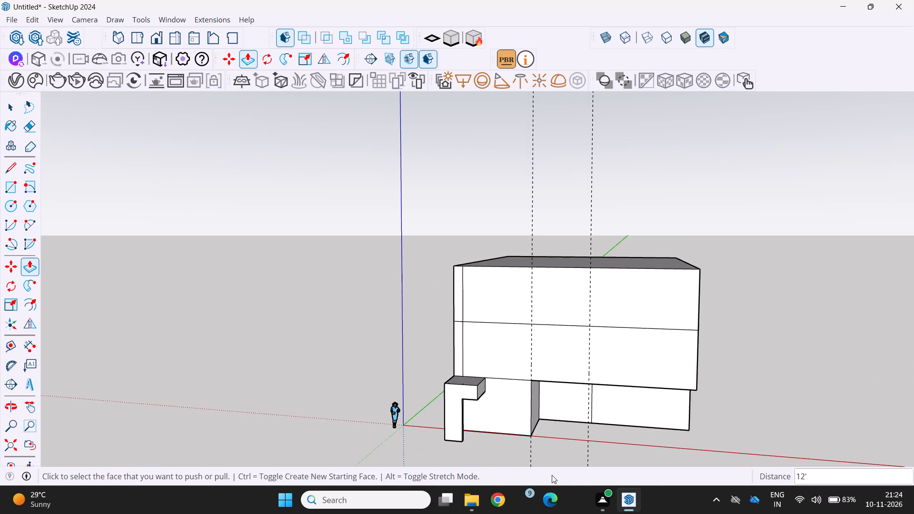
middle_click_drag(552, 477, 555, 512)
scroll(598, 494, "up", 2)
middle_click_drag(598, 449, 606, 343)
scroll(617, 308, "up", 4)
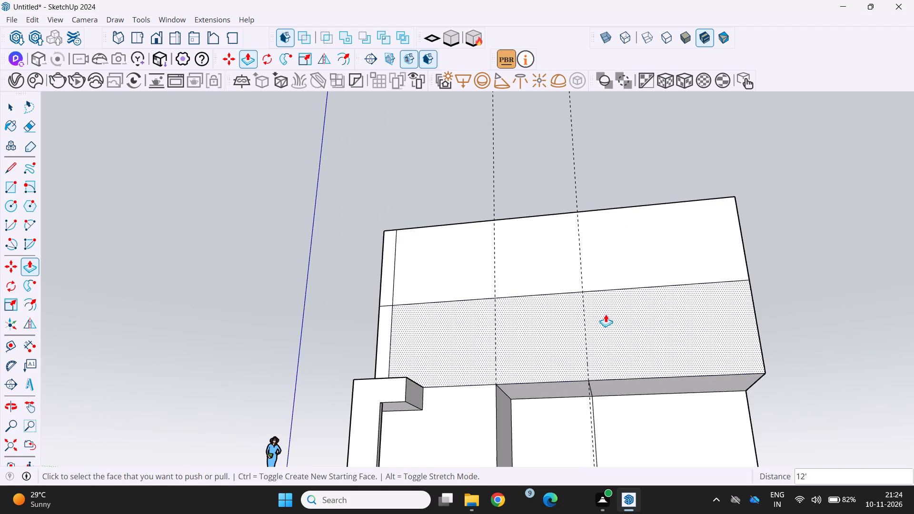
scroll(612, 308, "up", 1)
middle_click_drag(612, 306, 610, 287)
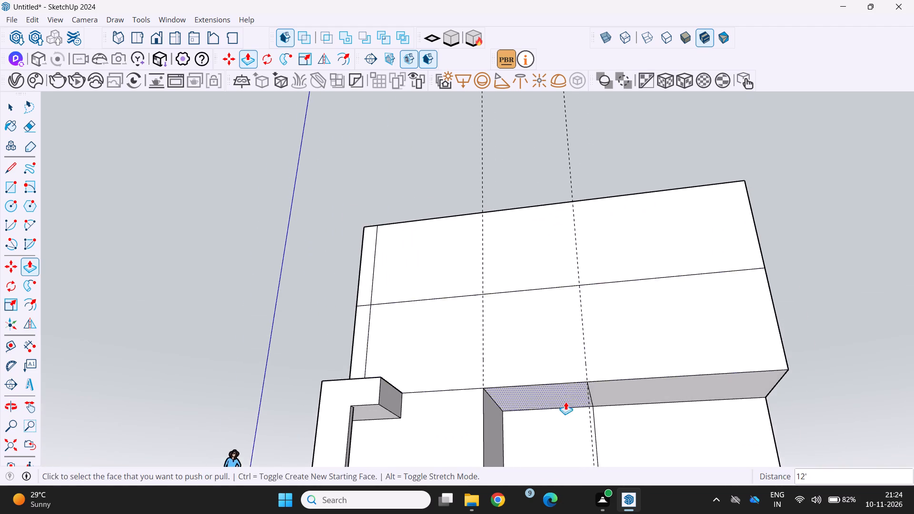
Draw a 24' vertical line along the second guide, from the overhang's bottom edge up to the roof edge.
scroll(566, 402, "up", 1)
middle_click_drag(566, 399, 471, 365)
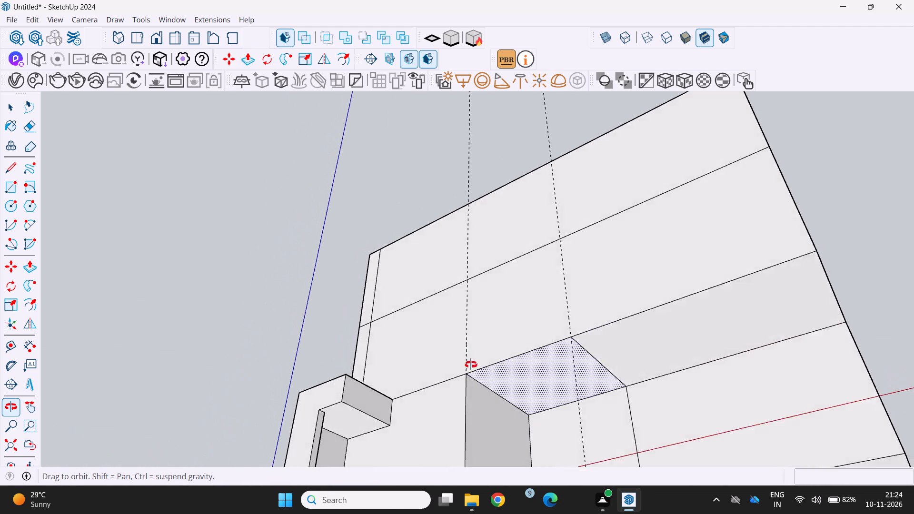
middle_click_drag(471, 365, 483, 389)
middle_click_drag(492, 377, 581, 415)
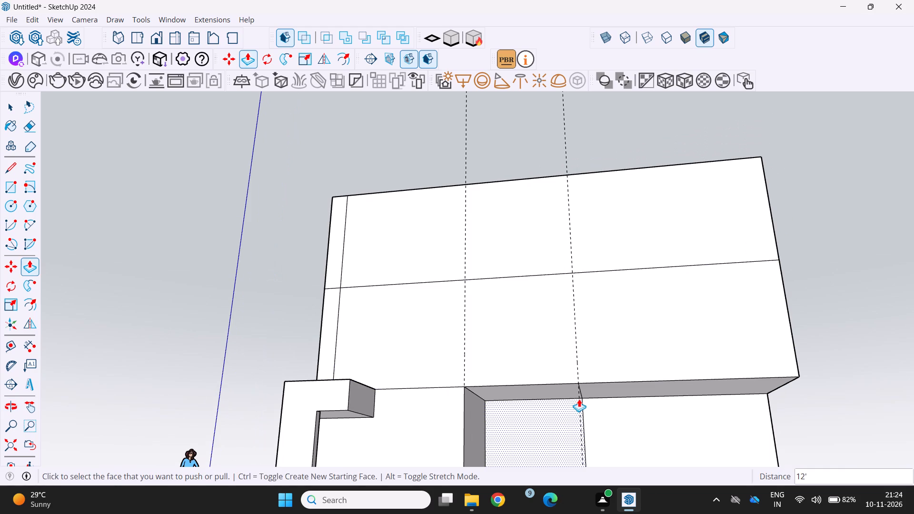
key("l")
left_click(578, 382)
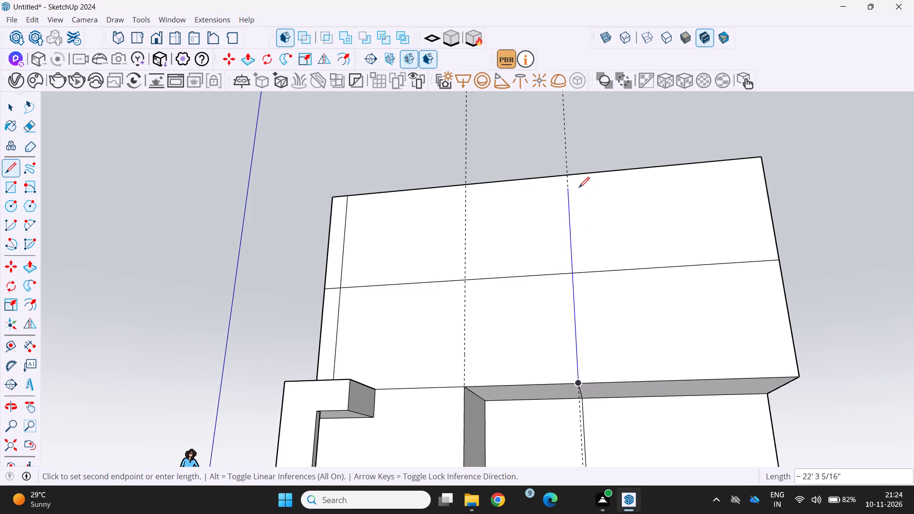
left_click(568, 173)
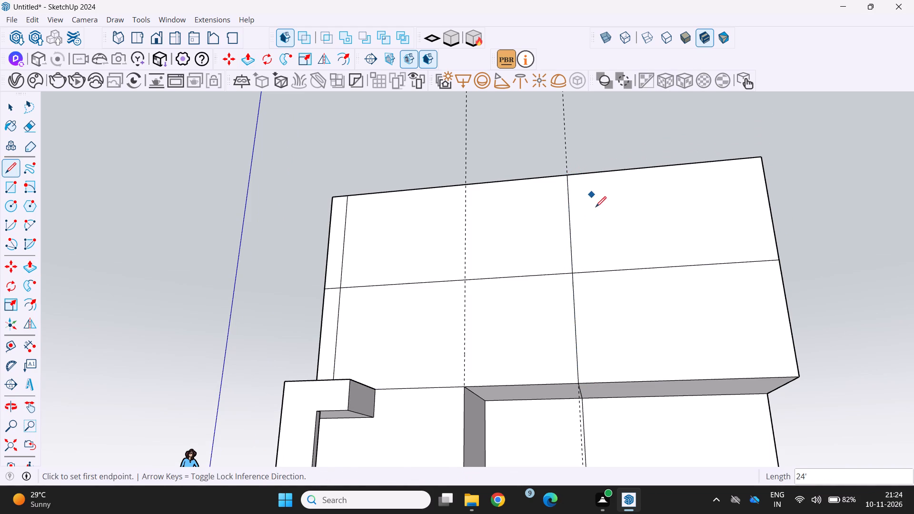
Erase the two vertical guides crossing the front facade.
middle_click_drag(596, 216, 596, 270)
scroll(604, 326, "down", 4)
middle_click_drag(539, 435, 468, 355)
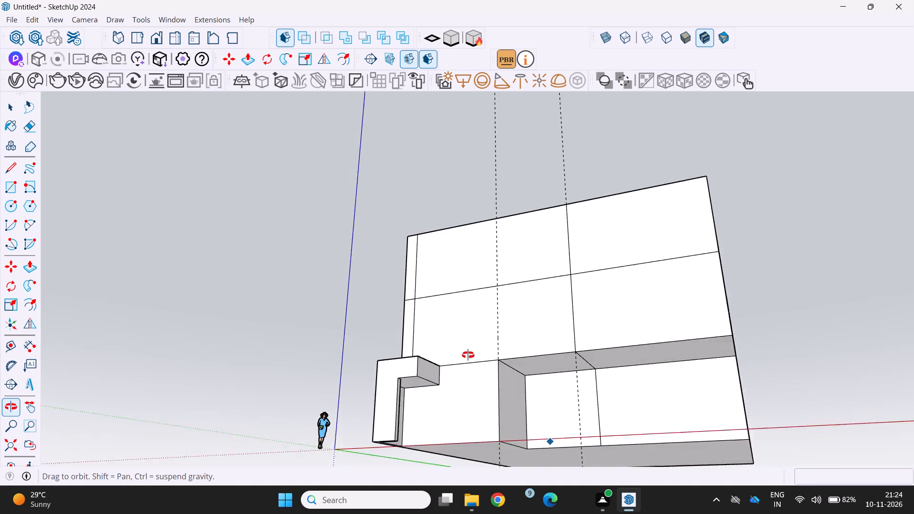
middle_click_drag(468, 355, 630, 507)
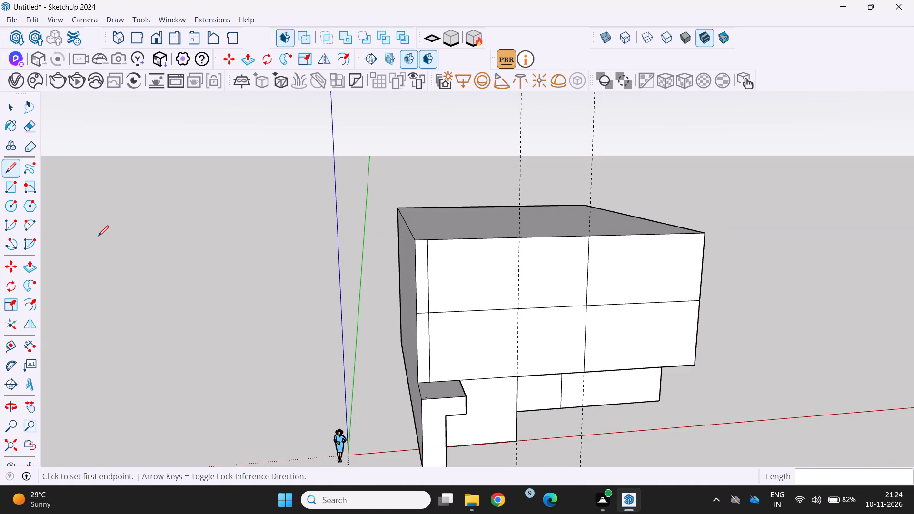
key("e")
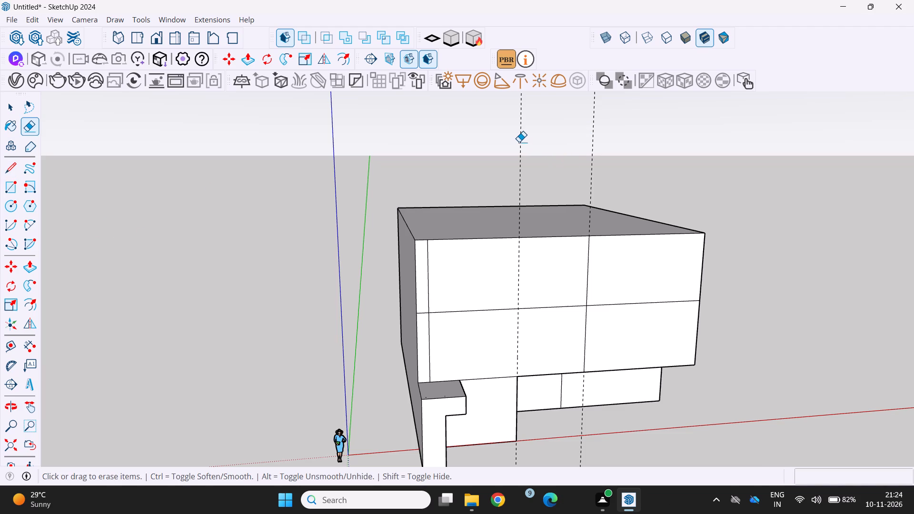
left_click(519, 142)
left_click(522, 138)
left_click(593, 137)
Push the middle-storey face between the new vertical line and the far corner back flush with the recessed ground-storey wall.
scroll(547, 196, "down", 2)
middle_click_drag(543, 200, 534, 202)
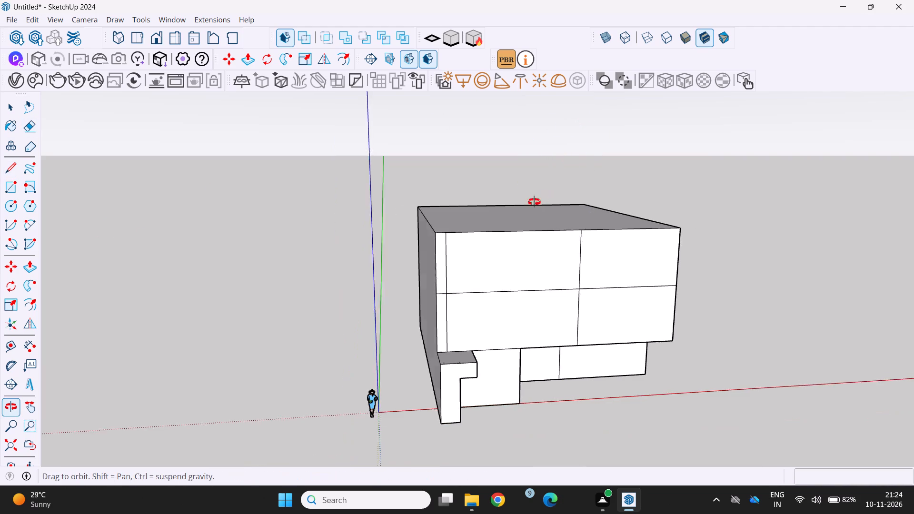
middle_click_drag(534, 202, 448, 226)
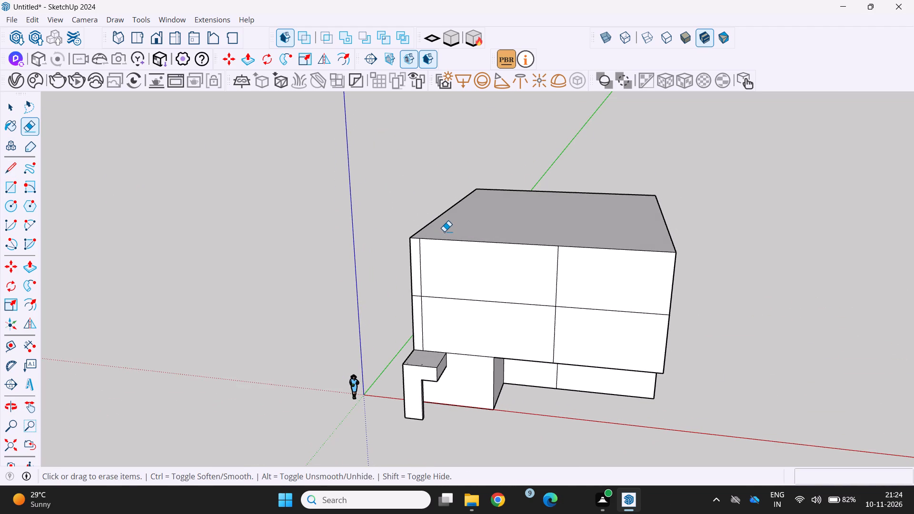
key("p")
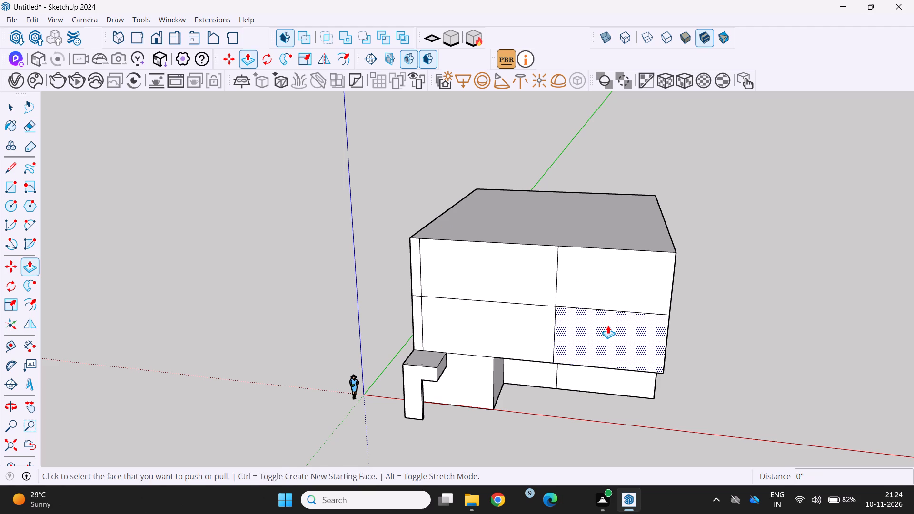
left_click_drag(608, 326, 596, 310)
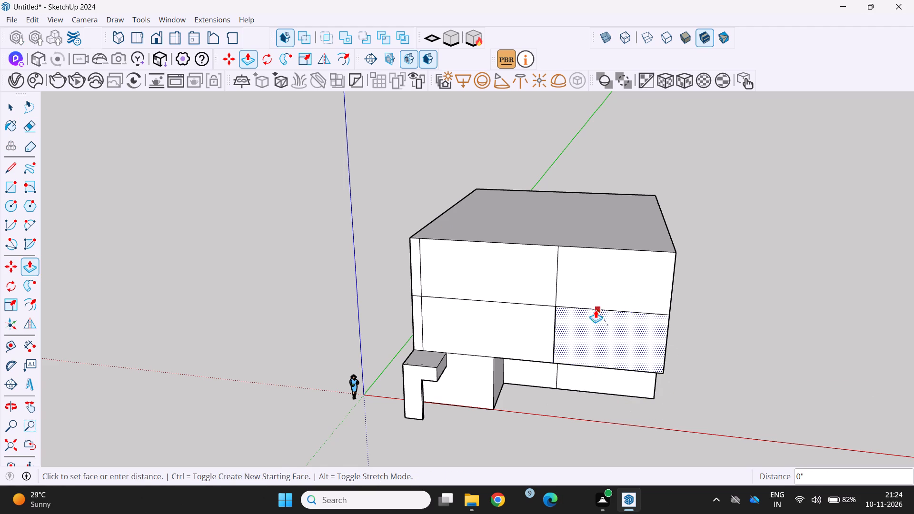
left_click_drag(596, 310, 586, 335)
middle_click_drag(576, 334, 455, 249)
scroll(574, 333, "down", 1)
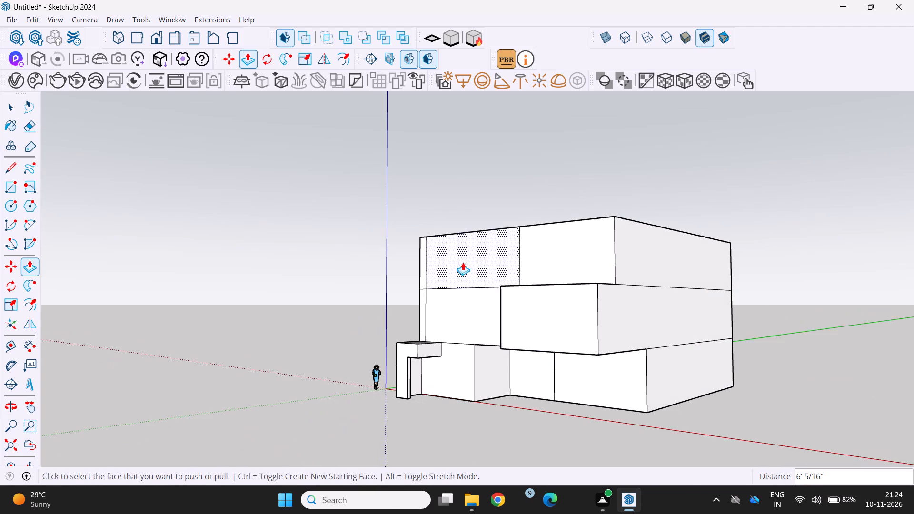
left_click(580, 334)
left_click(547, 290)
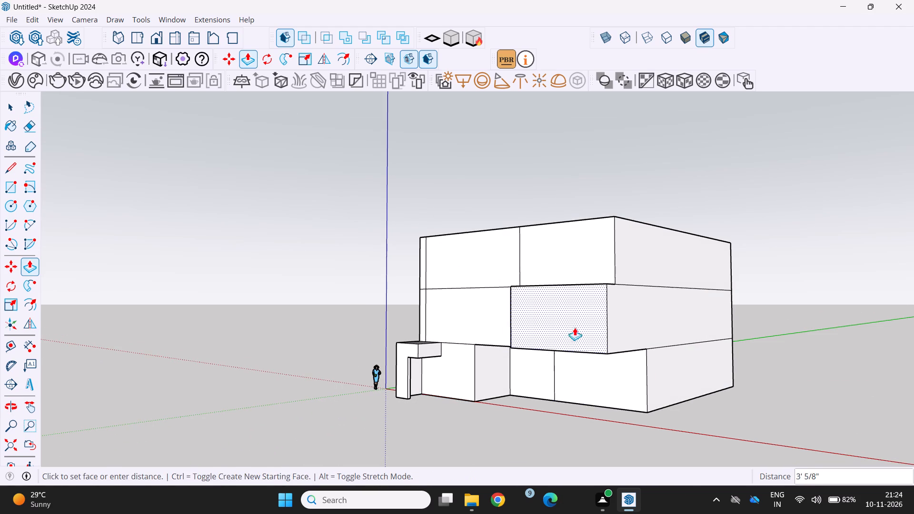
left_click(620, 388)
middle_click_drag(594, 331, 623, 379)
Push the top-storey face above it back 12', flush with the storeys below.
left_click(601, 276)
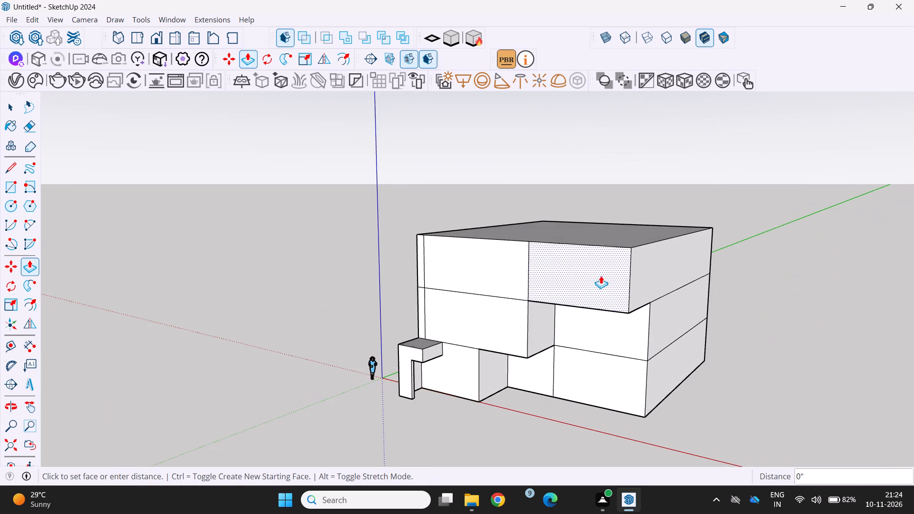
left_click(625, 335)
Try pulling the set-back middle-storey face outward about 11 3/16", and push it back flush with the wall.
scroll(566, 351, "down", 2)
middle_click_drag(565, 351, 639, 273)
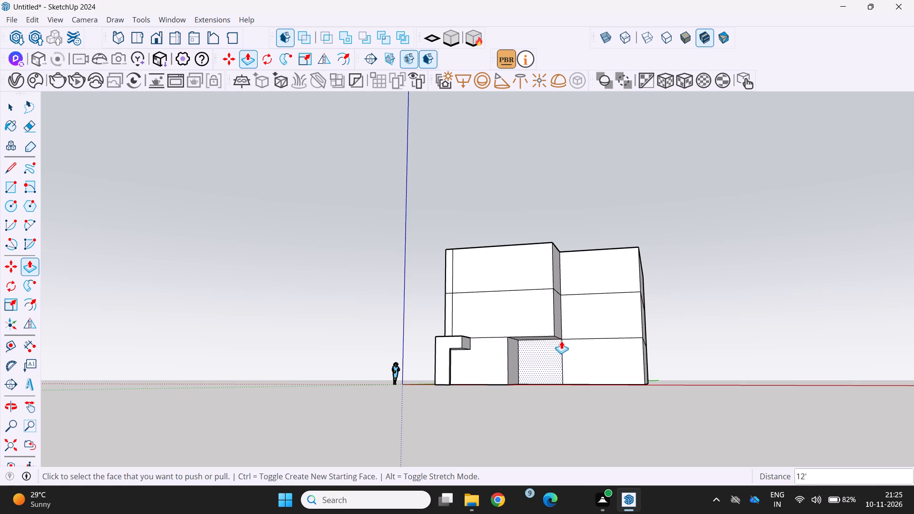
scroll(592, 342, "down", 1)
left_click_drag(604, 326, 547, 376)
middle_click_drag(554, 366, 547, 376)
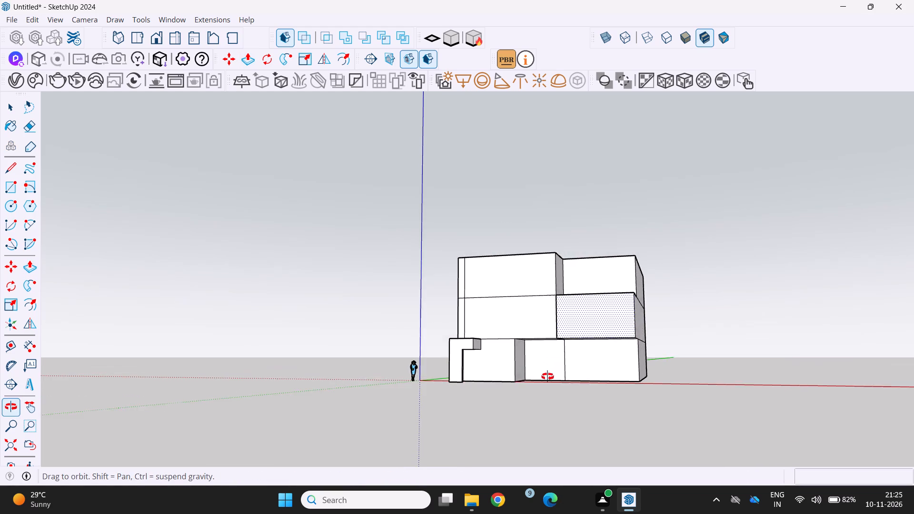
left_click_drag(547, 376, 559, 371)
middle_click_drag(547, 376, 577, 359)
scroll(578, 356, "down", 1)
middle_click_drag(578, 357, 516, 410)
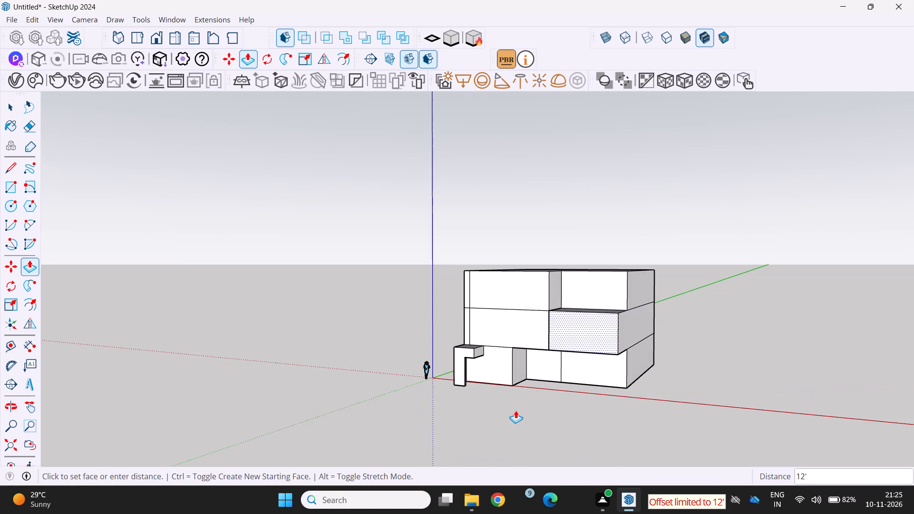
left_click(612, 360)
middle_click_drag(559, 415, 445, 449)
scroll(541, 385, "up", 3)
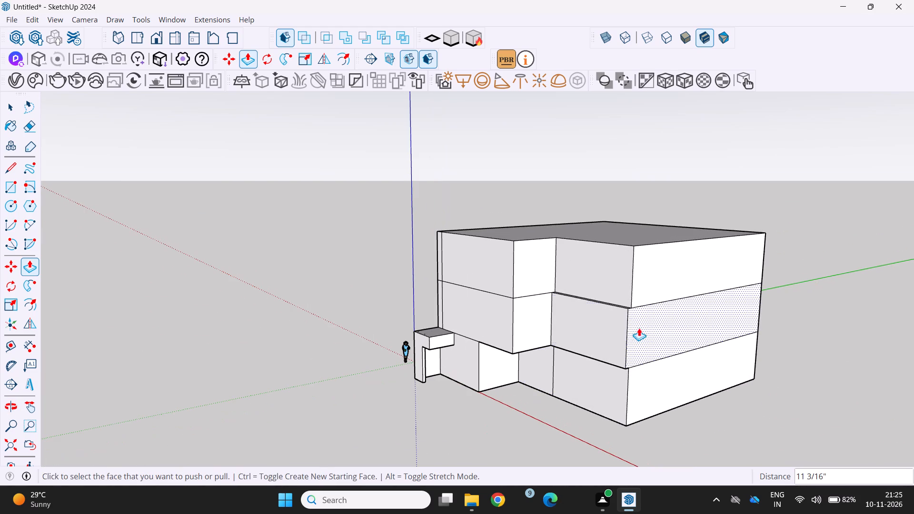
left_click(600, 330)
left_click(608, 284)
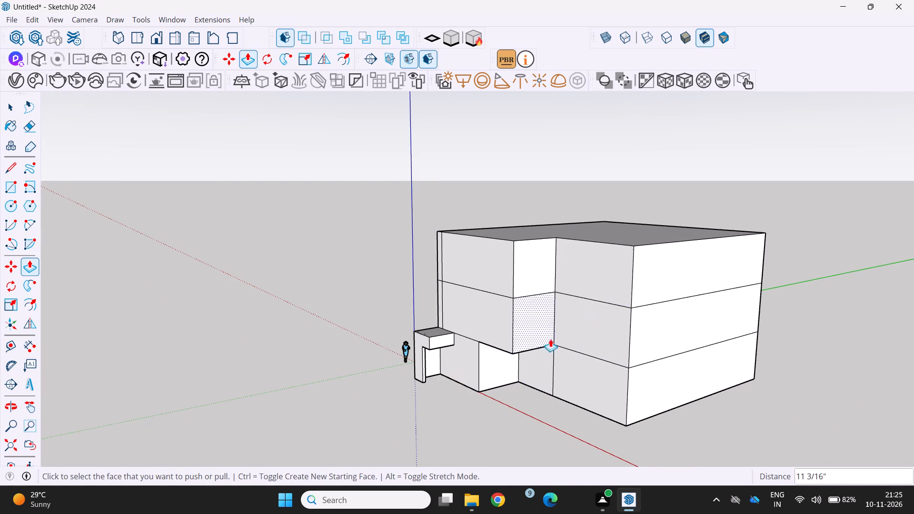
Examine the stepped massing, entrance recess and overhang from the side, front, above and ground level.
middle_click_drag(542, 351, 418, 307)
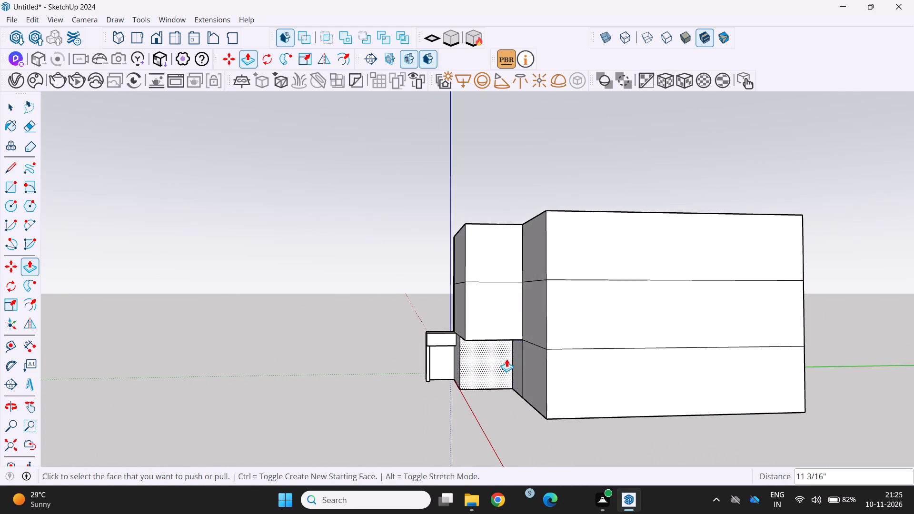
scroll(506, 359, "up", 2)
middle_click_drag(488, 367, 723, 380)
middle_click_drag(221, 390, 375, 392)
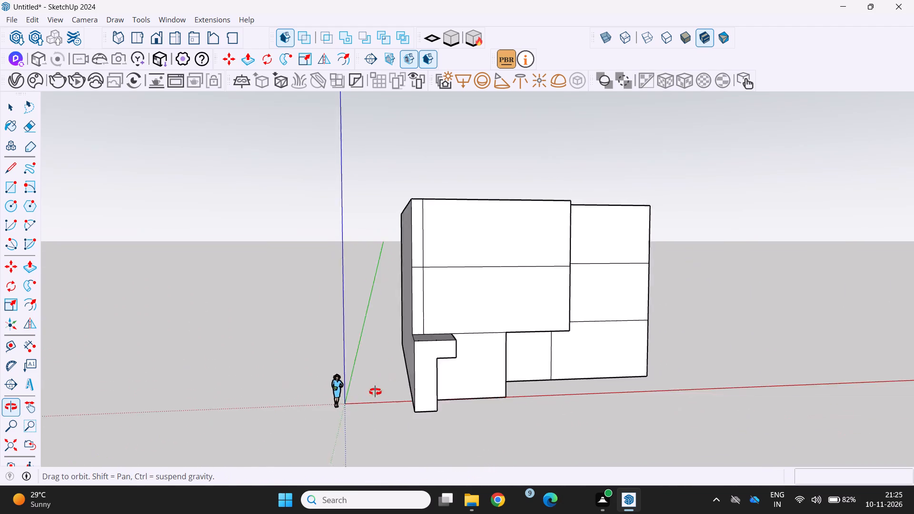
middle_click_drag(375, 392, 392, 368)
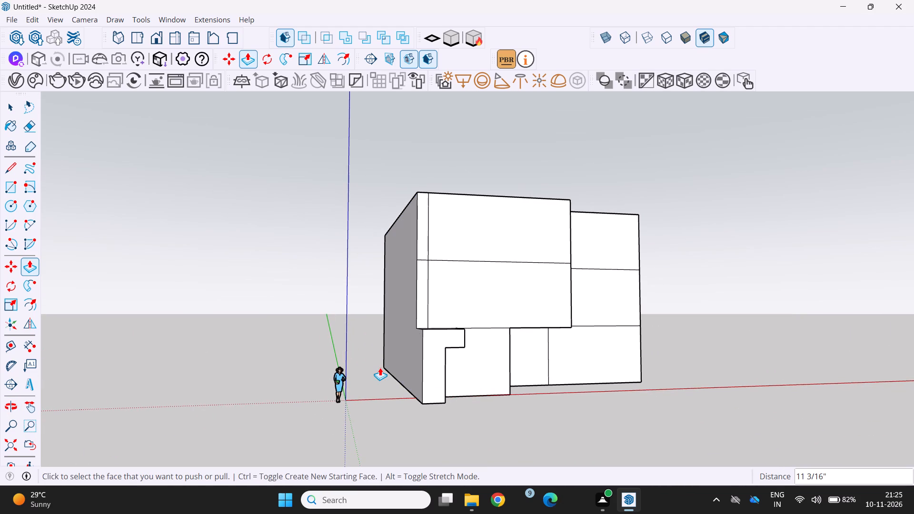
middle_click_drag(395, 370, 224, 456)
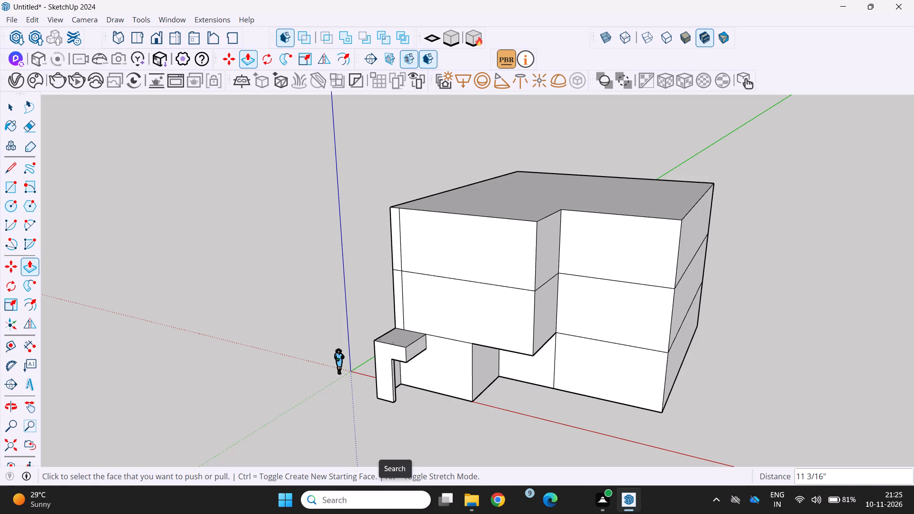
middle_click_drag(396, 513, 520, 475)
scroll(509, 390, "down", 1)
middle_click_drag(508, 390, 532, 391)
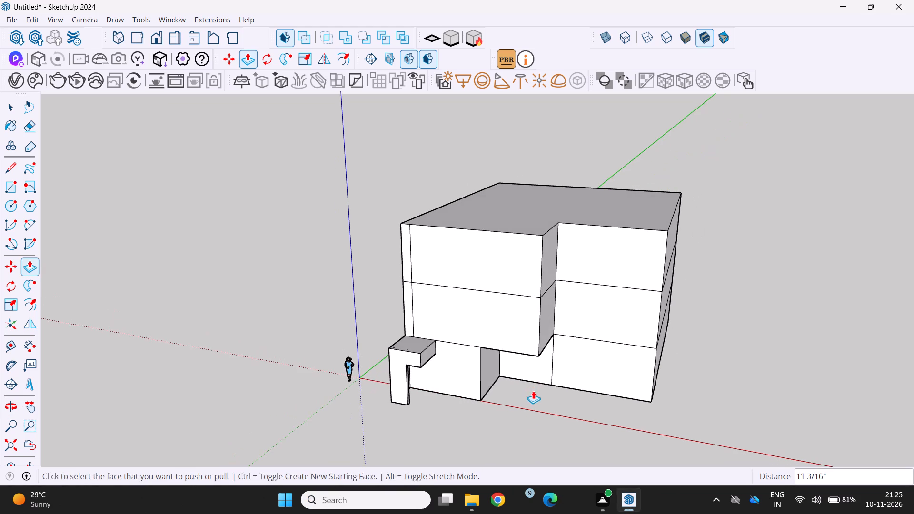
middle_click_drag(533, 390, 577, 409)
middle_click_drag(531, 423, 552, 401)
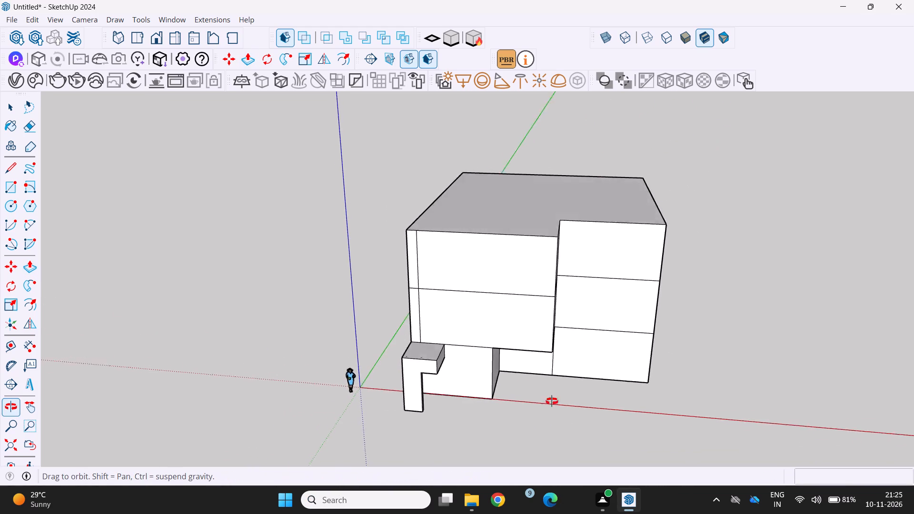
middle_click_drag(552, 401, 579, 358)
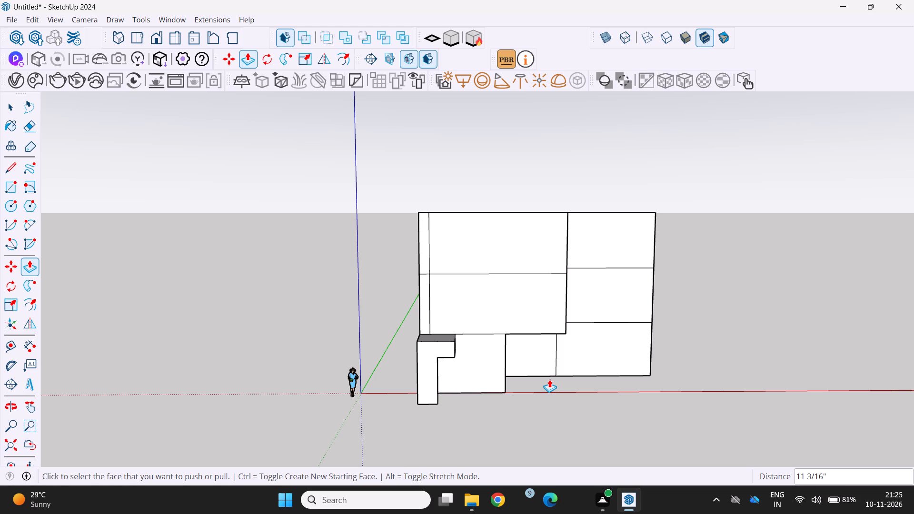
middle_click_drag(549, 379, 546, 379)
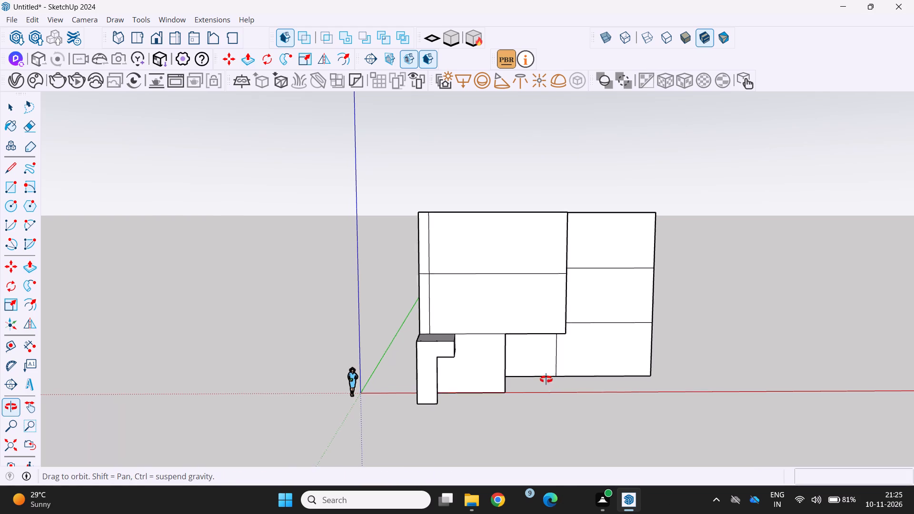
middle_click_drag(546, 379, 267, 331)
scroll(424, 358, "up", 3)
middle_click_drag(430, 353, 460, 342)
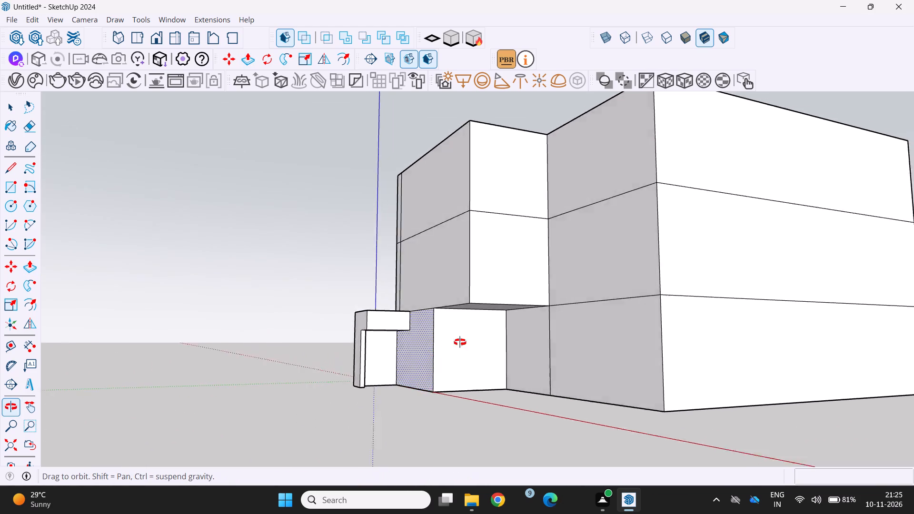
middle_click_drag(460, 342, 523, 334)
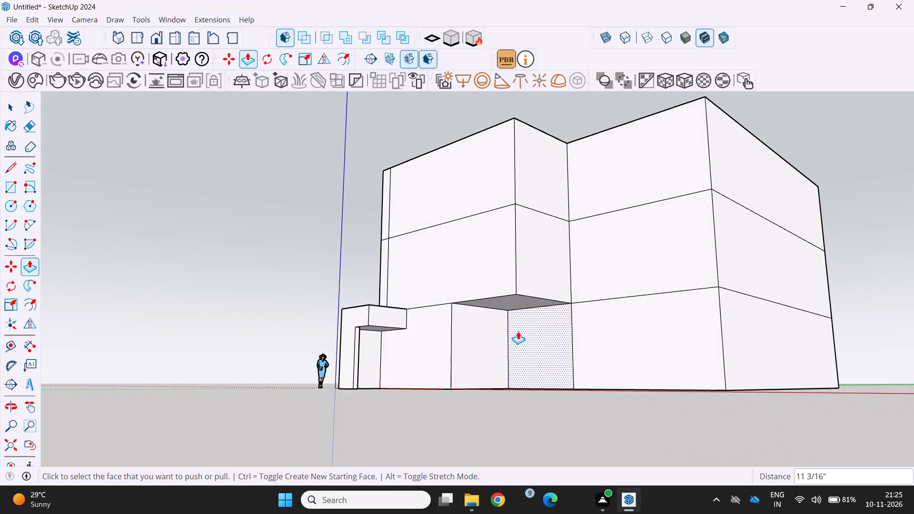
Place a vertical guide on the entrance recess's side wall, 1'6" in from its outer vertical edge.
scroll(516, 334, "up", 2)
middle_click_drag(515, 333, 543, 303)
scroll(392, 309, "up", 3)
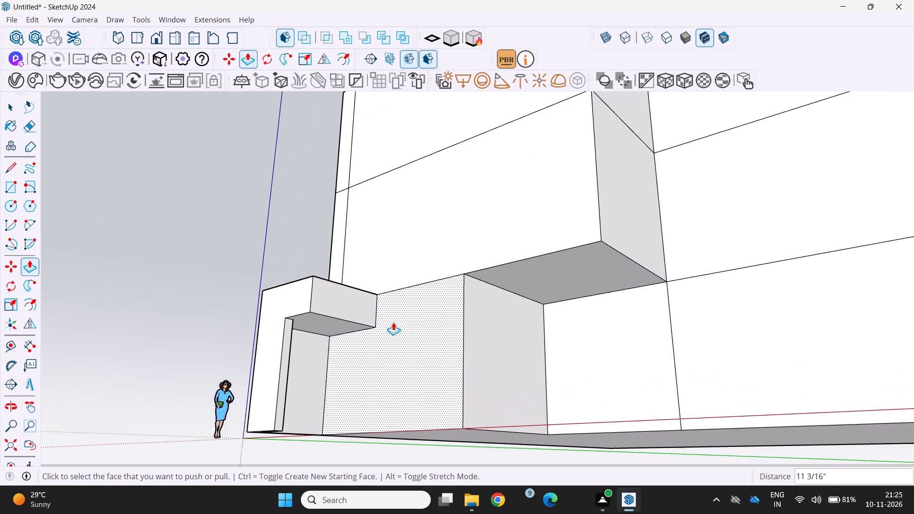
middle_click_drag(391, 330, 382, 342)
scroll(454, 294, "up", 1)
middle_click_drag(454, 294, 429, 315)
scroll(464, 320, "up", 2)
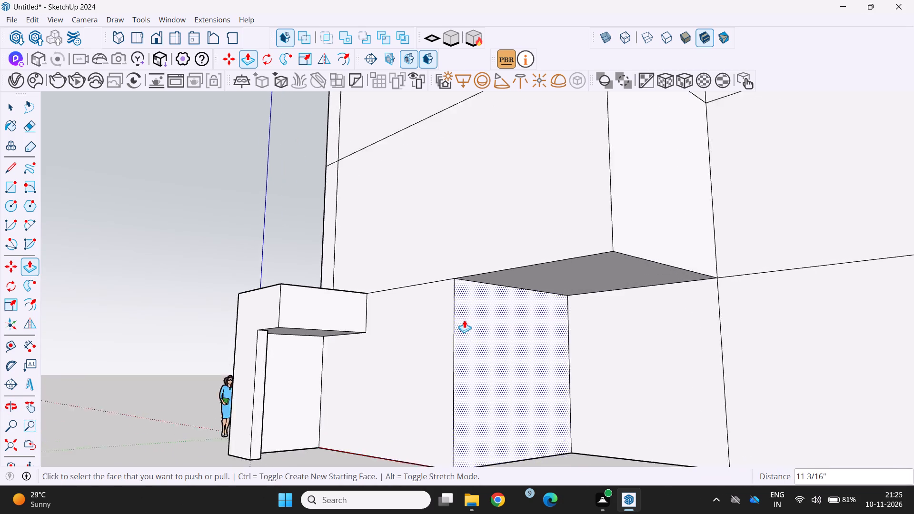
scroll(464, 320, "up", 1)
middle_click_drag(464, 317, 427, 319)
key("t")
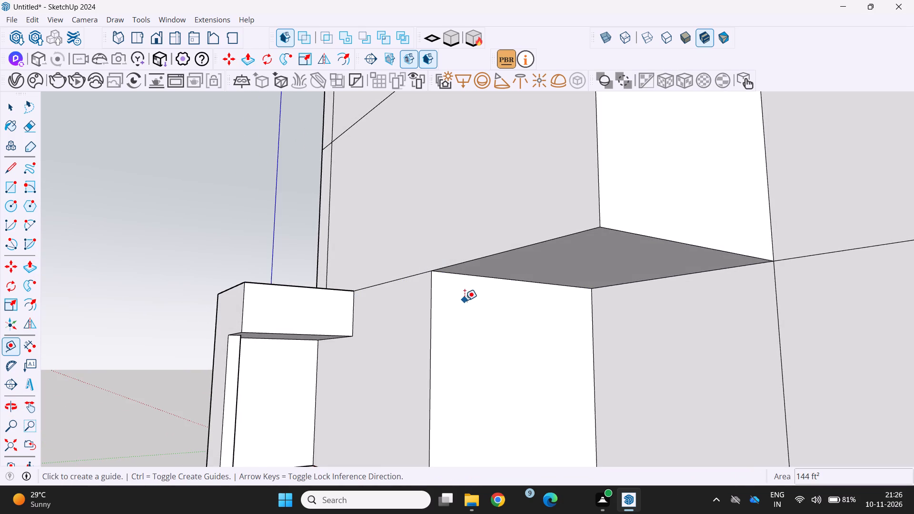
left_click(432, 296)
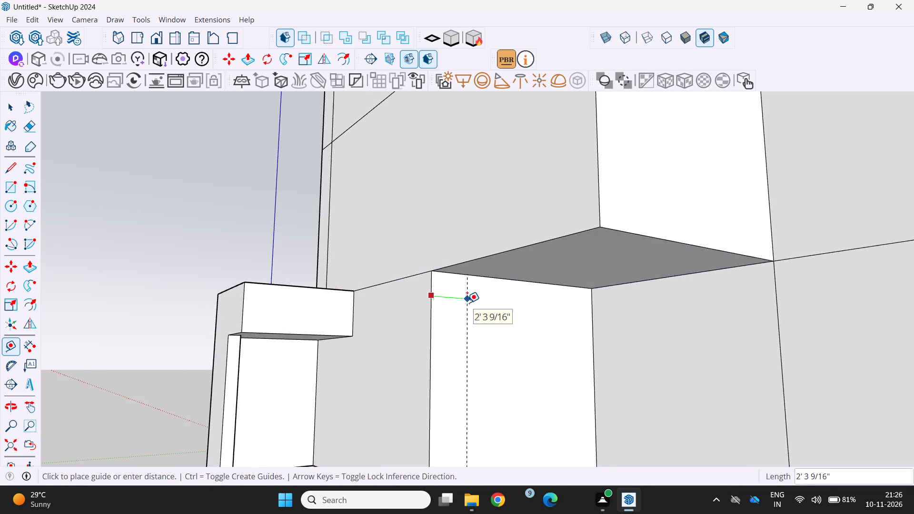
scroll(468, 302, "up", 2)
type("1'")
key("6")
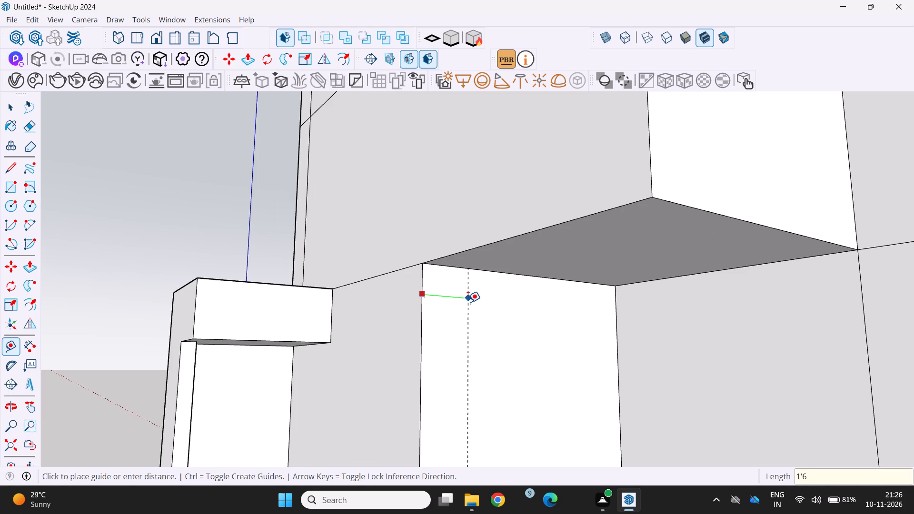
key("Return")
Add a horizontal guide on the recess's side wall, 1'6" below its top edge.
scroll(429, 306, "up", 1)
scroll(450, 255, "up", 2)
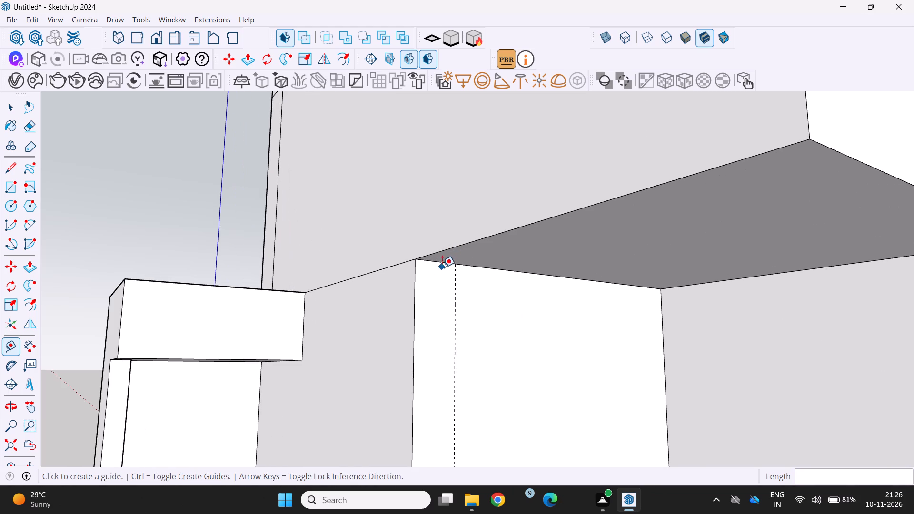
left_click(444, 265)
type("1'")
key("6")
key("shift+quotedbl")
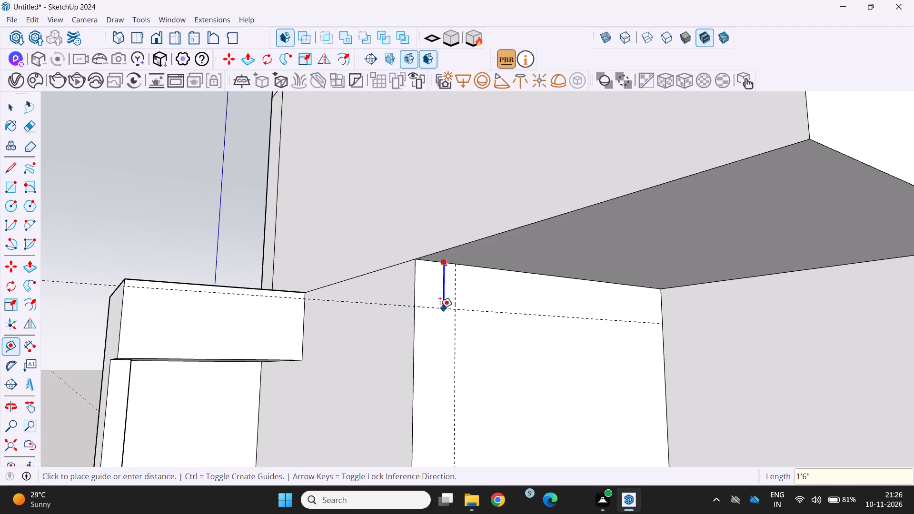
key("Return")
Draw a 1'6" square on the recess's side wall, from its top outer corner to the guide intersection.
scroll(451, 315, "up", 1)
middle_click_drag(451, 315, 394, 346)
scroll(401, 329, "down", 4)
middle_click_drag(401, 328, 397, 325)
scroll(398, 327, "up", 1)
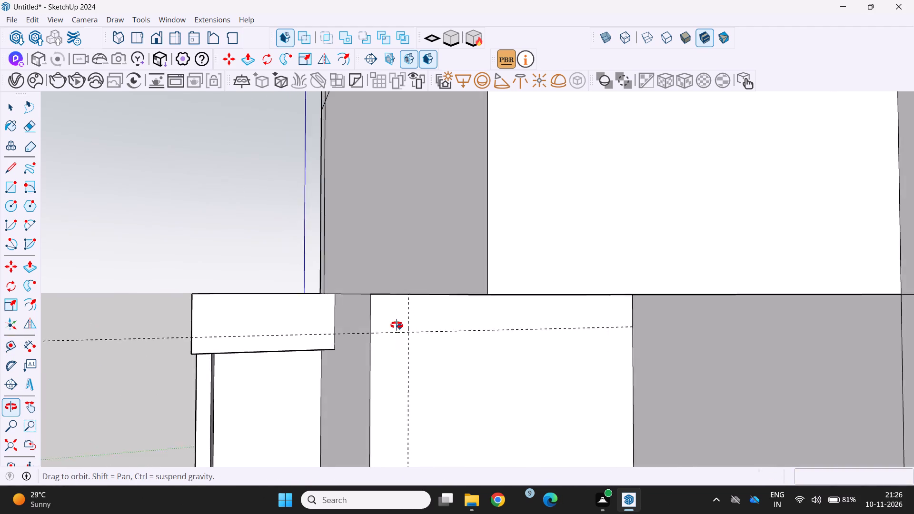
middle_click_drag(397, 325, 389, 320)
key("r")
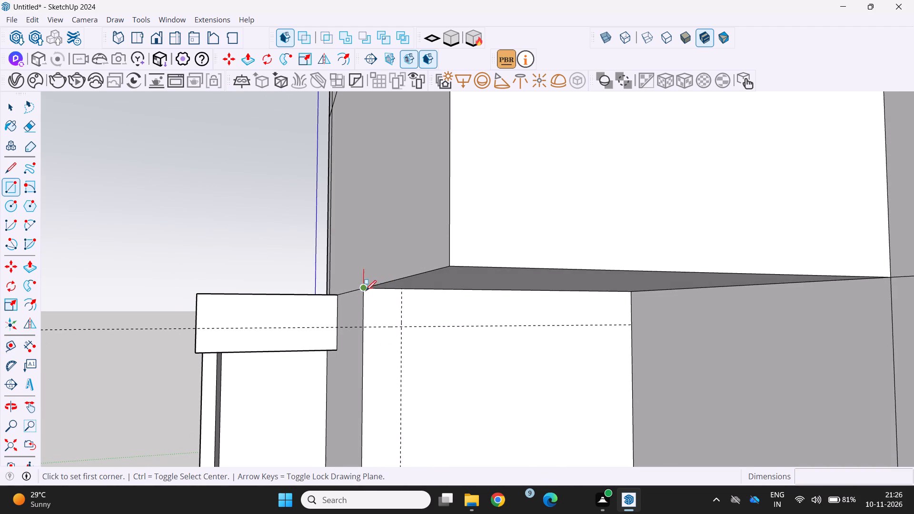
left_click(365, 295)
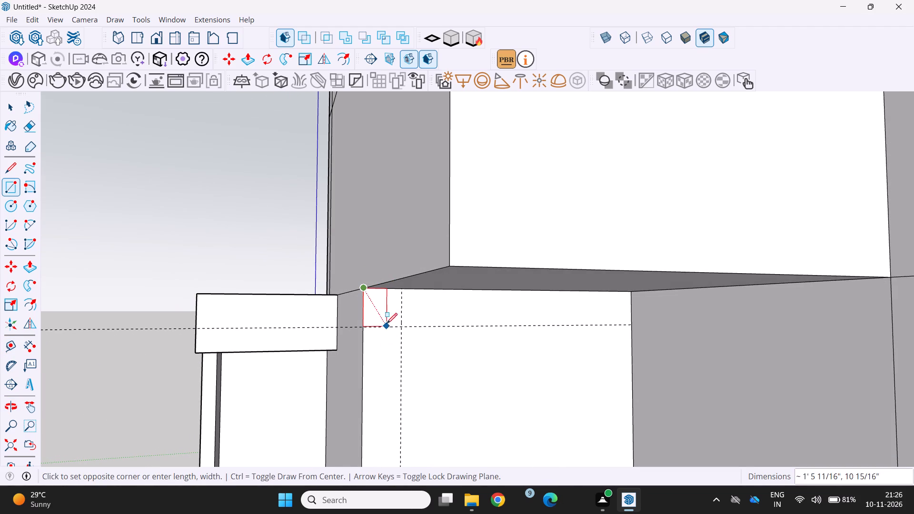
left_click(403, 326)
Extrude the square 12' along the overhang's front edge to form a beam reaching its outer corner.
key("p")
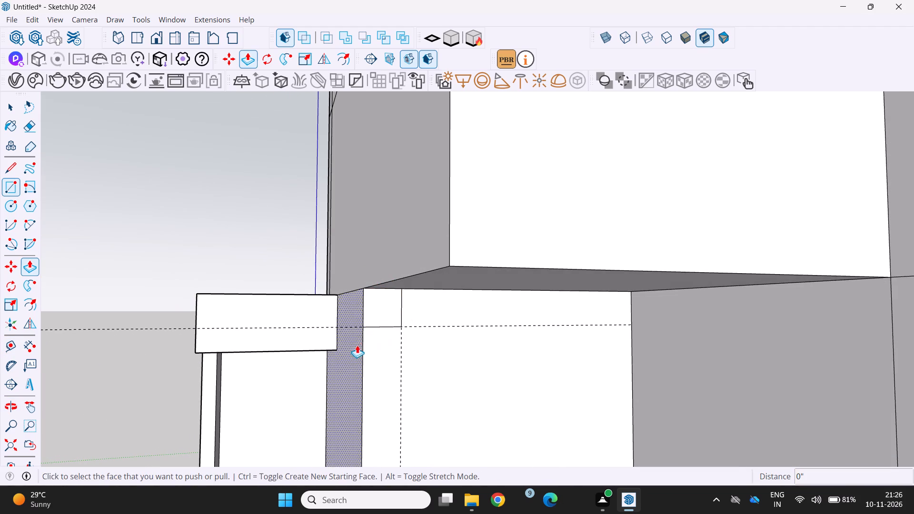
left_click(387, 299)
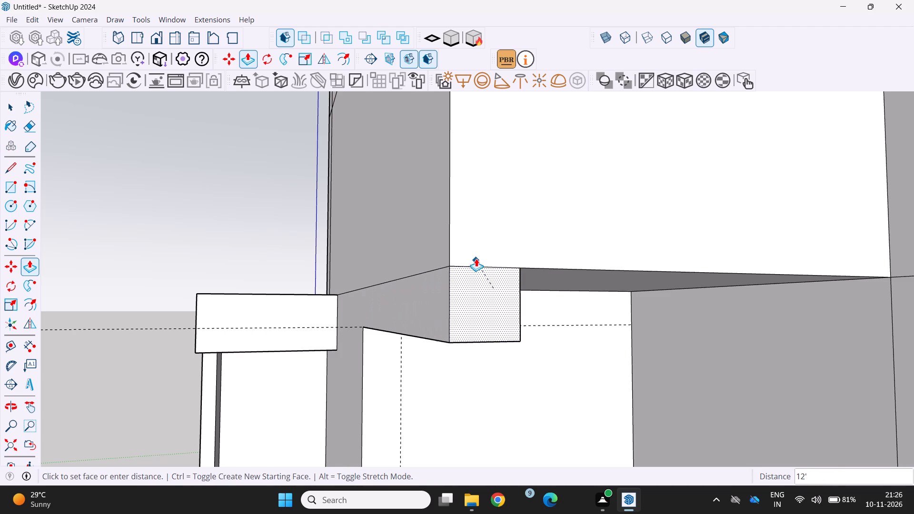
left_click(476, 256)
Examine the new beam beneath the overhang from the end, above and below.
scroll(444, 324, "down", 5)
middle_click_drag(434, 336, 365, 369)
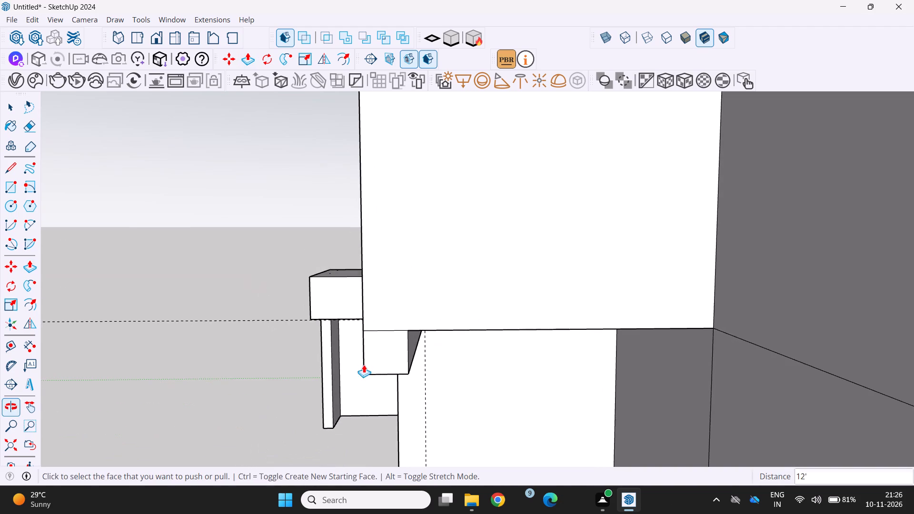
scroll(364, 363, "up", 1)
scroll(365, 363, "down", 1)
middle_click_drag(365, 364, 524, 416)
scroll(394, 359, "down", 1)
scroll(517, 427, "down", 3)
middle_click_drag(516, 431, 567, 397)
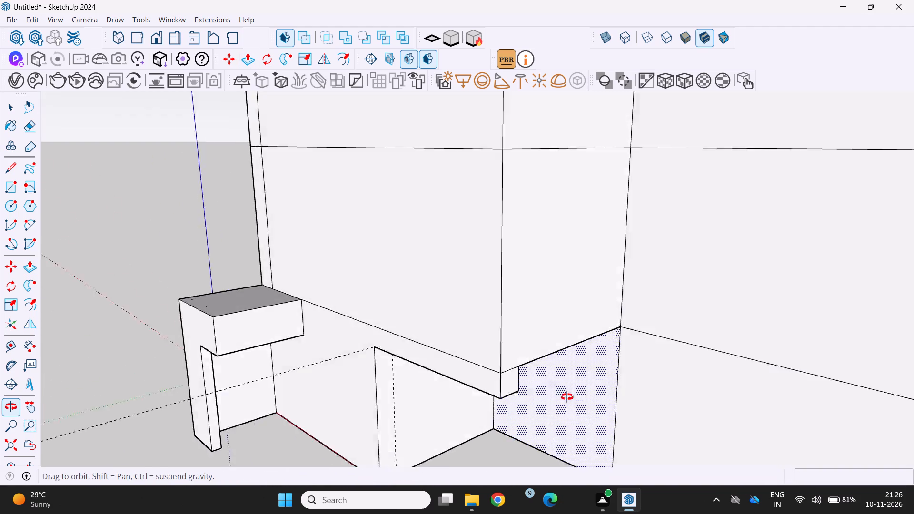
middle_click_drag(567, 397, 617, 405)
middle_click_drag(547, 412, 514, 311)
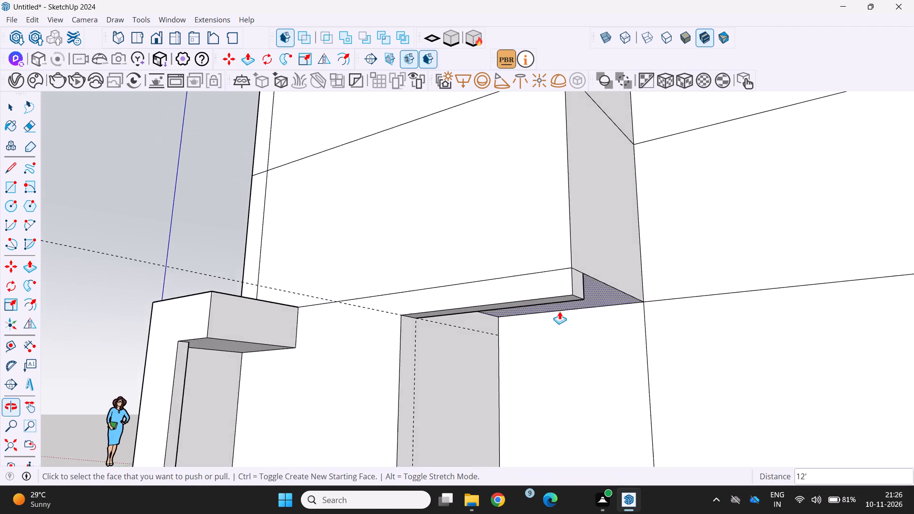
Place a vertical guide on the recess's back wall, 1'6" in from its outer vertical edge.
scroll(575, 310, "up", 4)
middle_click_drag(592, 312, 534, 351)
scroll(596, 358, "up", 1)
middle_click(596, 357)
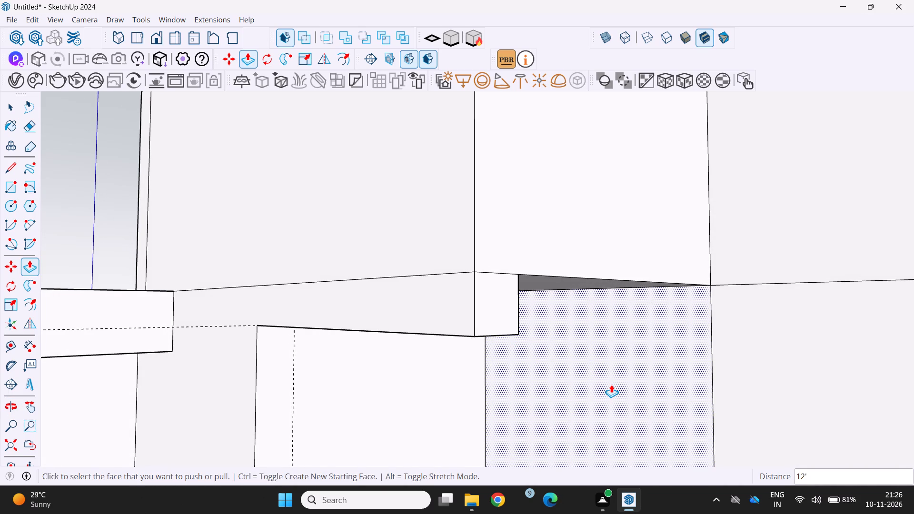
scroll(753, 344, "up", 3)
middle_click_drag(738, 327, 764, 269)
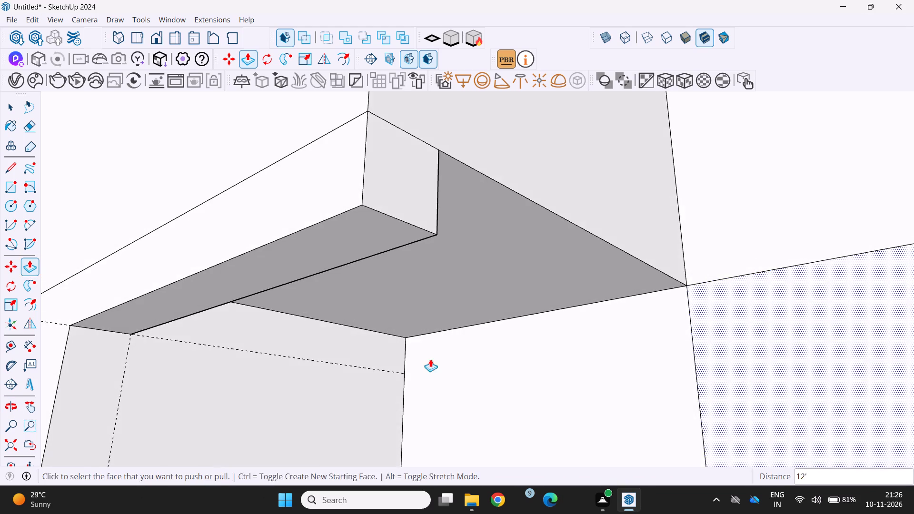
middle_click_drag(430, 357, 525, 423)
key("t")
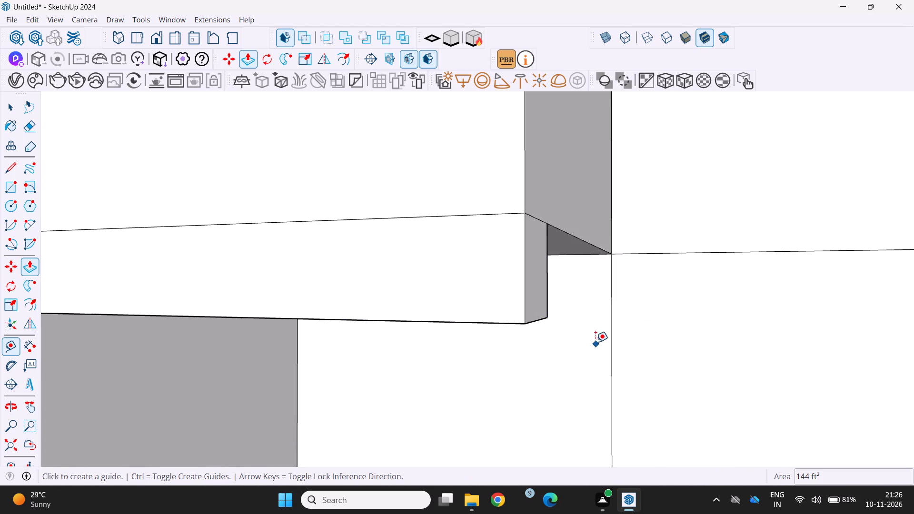
scroll(606, 295, "up", 1)
left_click(611, 285)
scroll(551, 285, "up", 3)
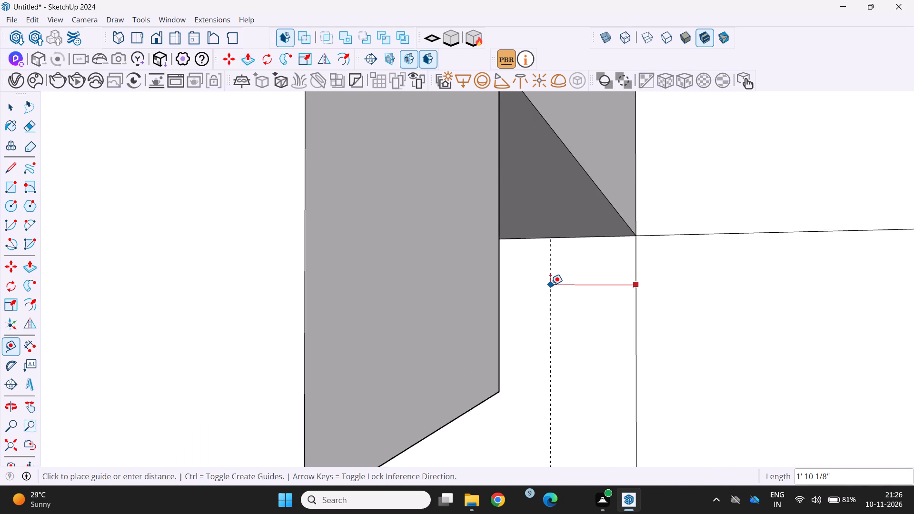
middle_click_drag(550, 285, 517, 300)
type("1'")
key("6")
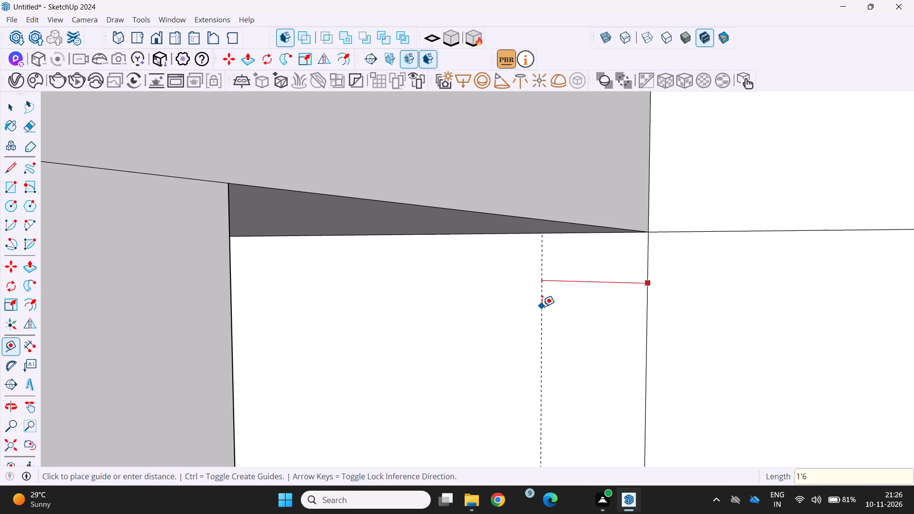
key("shift+quotedbl")
key("Return")
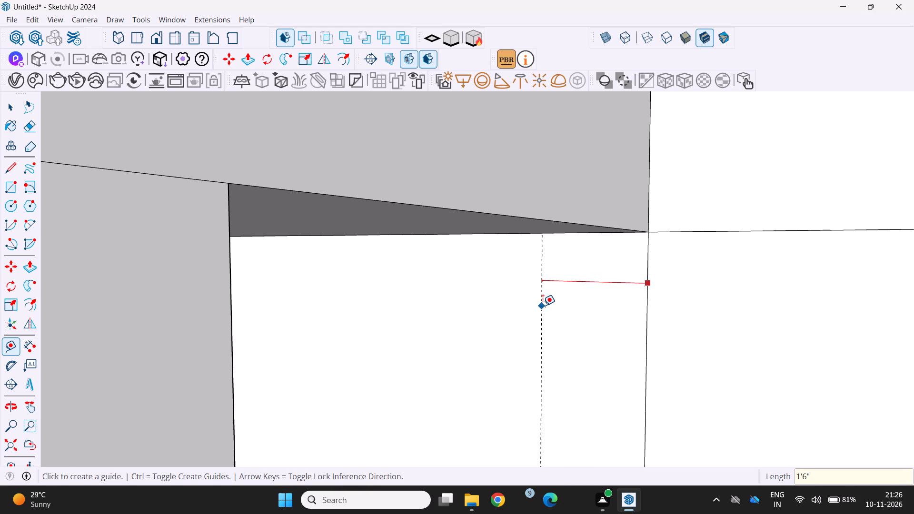
Add a horizontal guide on the recess's back wall, 1'6" below its top edge.
middle_click_drag(577, 294, 608, 251)
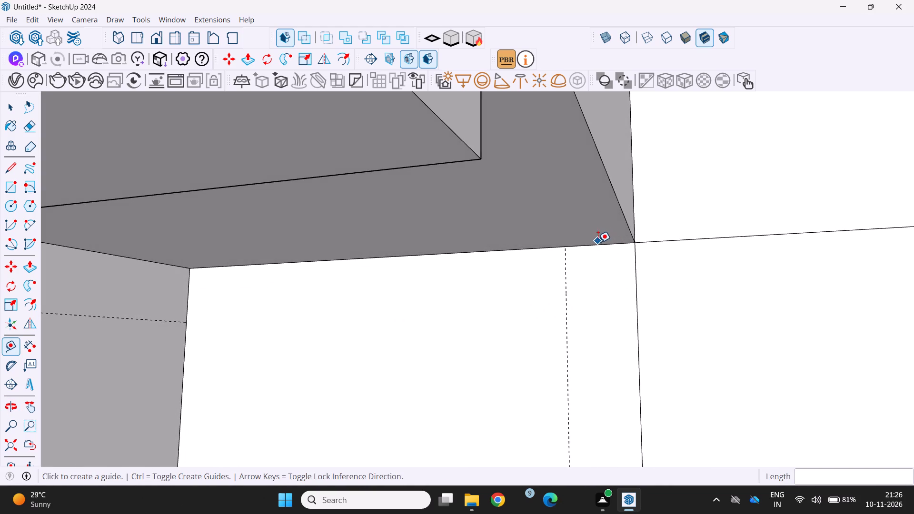
left_click(597, 244)
type("1'")
type("6\"")
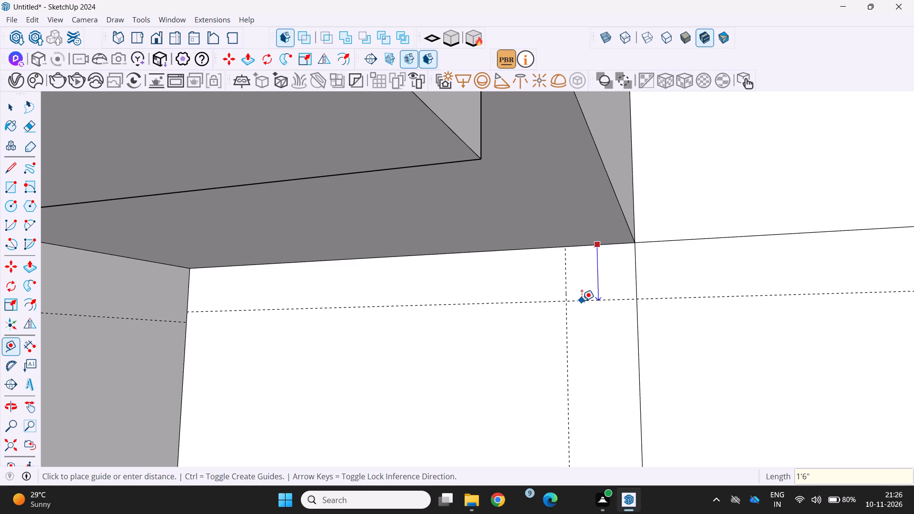
key("Return")
Draw a 1'6" by 1'6" square within the guides at the top outer corner of the recess's back wall.
scroll(582, 301, "down", 2)
middle_click_drag(582, 301, 607, 311)
middle_click_drag(586, 276, 585, 275)
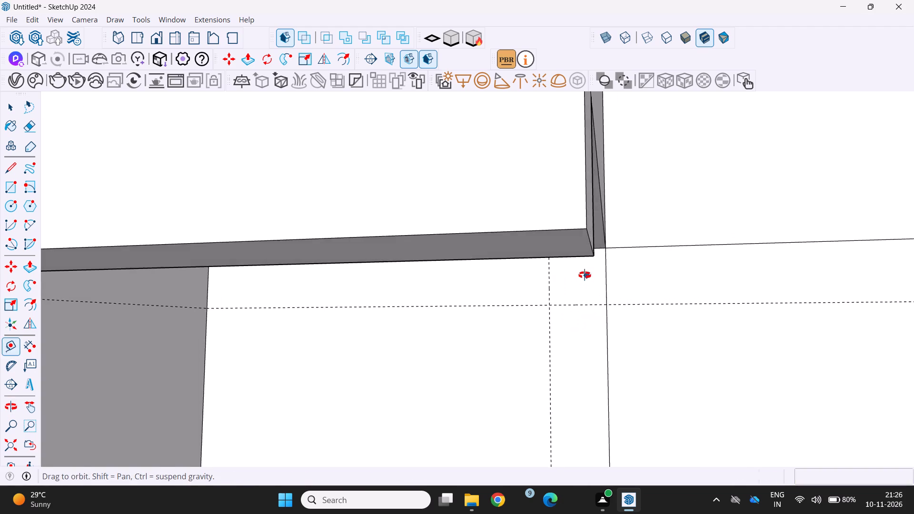
middle_click_drag(585, 275, 569, 279)
scroll(570, 277, "up", 1)
key("r")
scroll(586, 262, "up", 2)
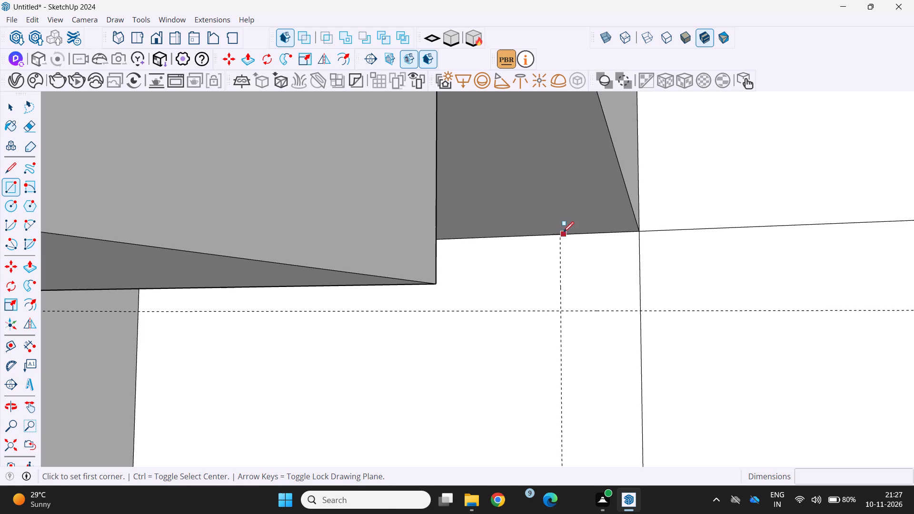
left_click(561, 235)
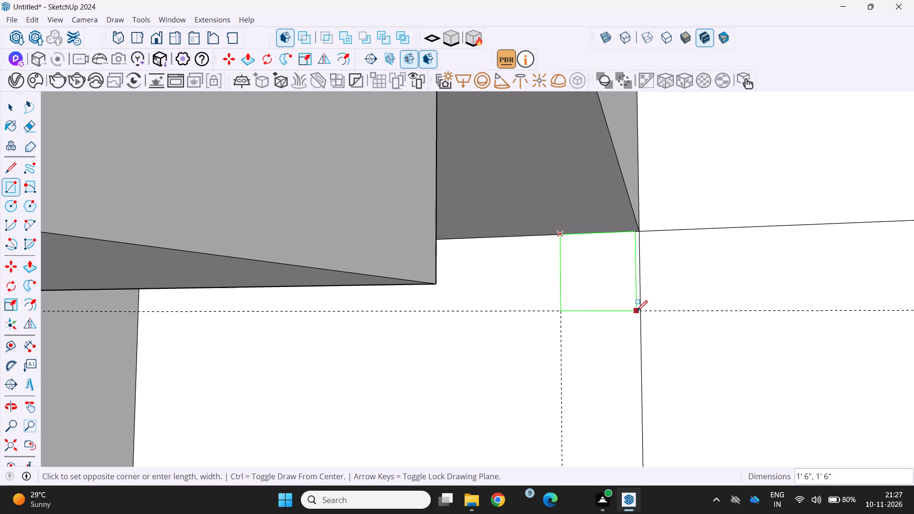
left_click(637, 311)
Extrude the square 10'6" along the overhang's side edge until it meets the first beam.
scroll(559, 331, "down", 5)
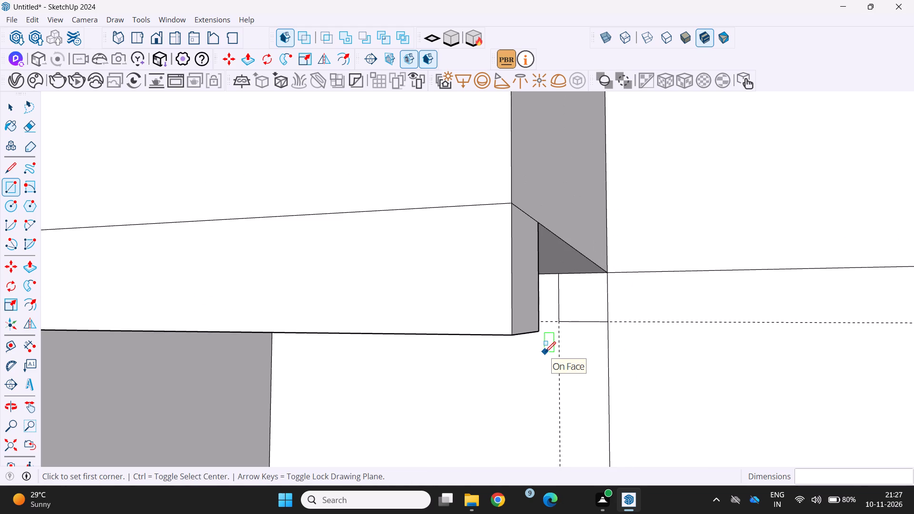
key("p")
left_click(582, 302)
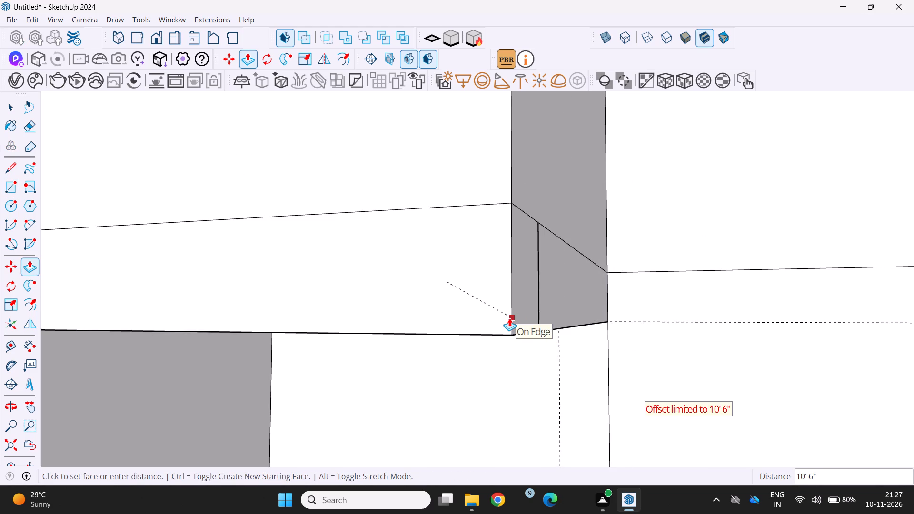
left_click(487, 303)
Examine the two joined beams beneath the overhang and the overall massing from the side and above.
middle_click_drag(467, 332, 380, 390)
scroll(380, 390, "down", 6)
middle_click_drag(388, 374, 328, 396)
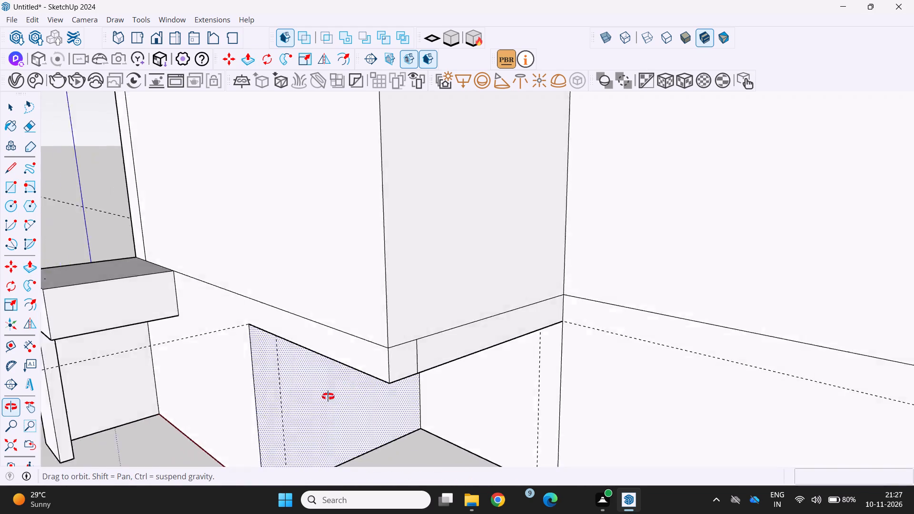
middle_click_drag(328, 396, 239, 388)
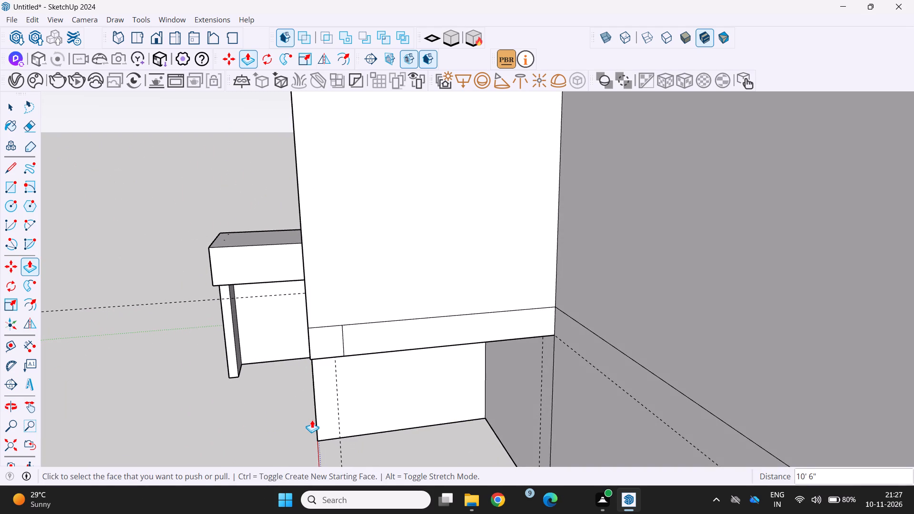
scroll(335, 400, "down", 5)
middle_click_drag(334, 397, 496, 404)
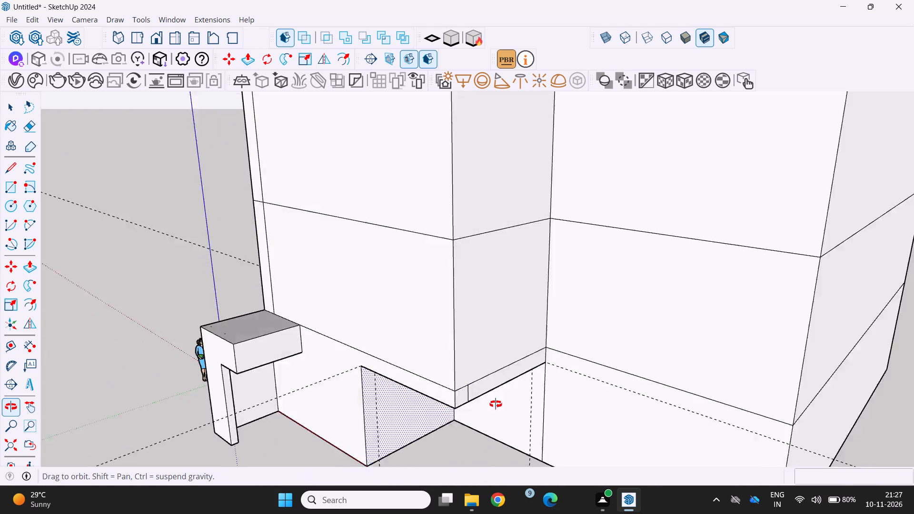
middle_click_drag(496, 404, 541, 400)
scroll(509, 413, "down", 3)
middle_click_drag(508, 409, 499, 425)
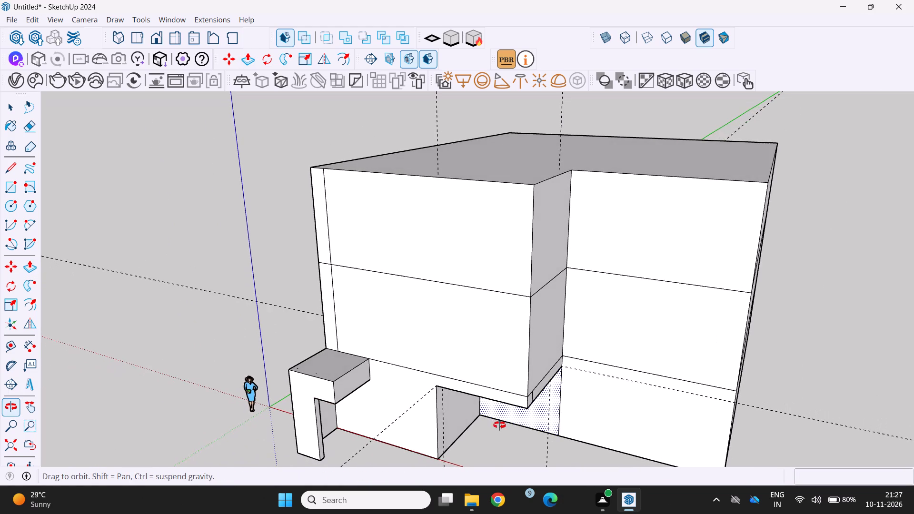
middle_click_drag(499, 425, 499, 427)
middle_click_drag(498, 424, 519, 421)
scroll(518, 400, "down", 1)
middle_click_drag(516, 399, 484, 405)
middle_click_drag(490, 420, 428, 433)
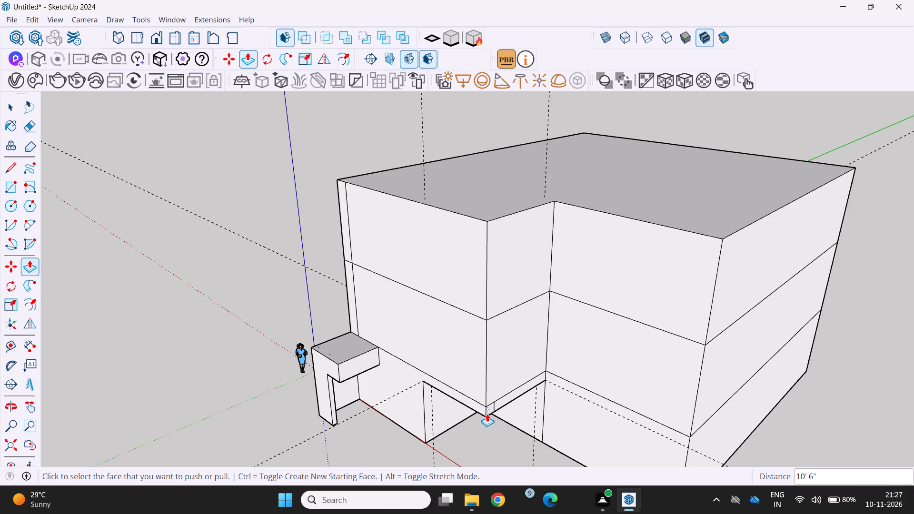
Push/Pull the second beam's square end face 1 9/16" so it is flush with the first beam's outer face.
left_click(487, 414)
middle_click_drag(483, 423, 475, 365)
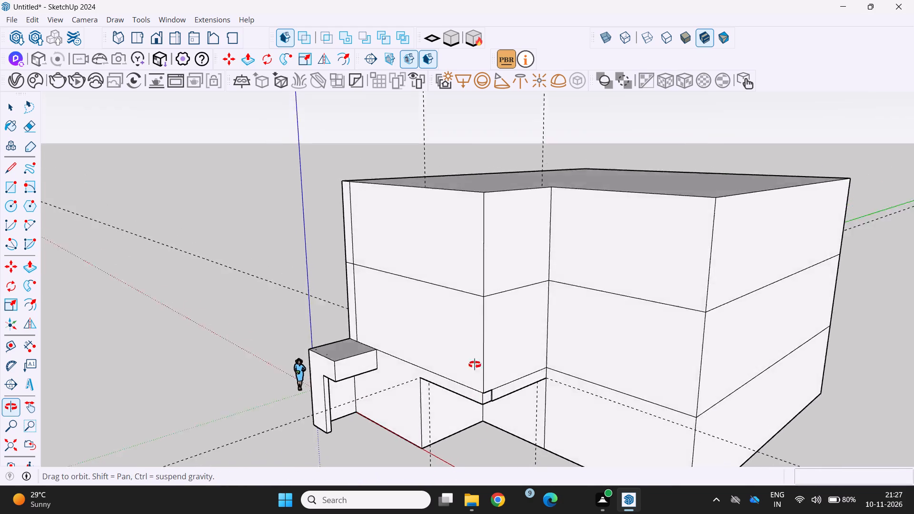
middle_click_drag(475, 365, 469, 323)
scroll(463, 382, "up", 1)
middle_click_drag(463, 382, 406, 374)
scroll(456, 359, "up", 9)
middle_click_drag(443, 375, 374, 385)
scroll(407, 386, "up", 3)
middle_click_drag(407, 383, 359, 306)
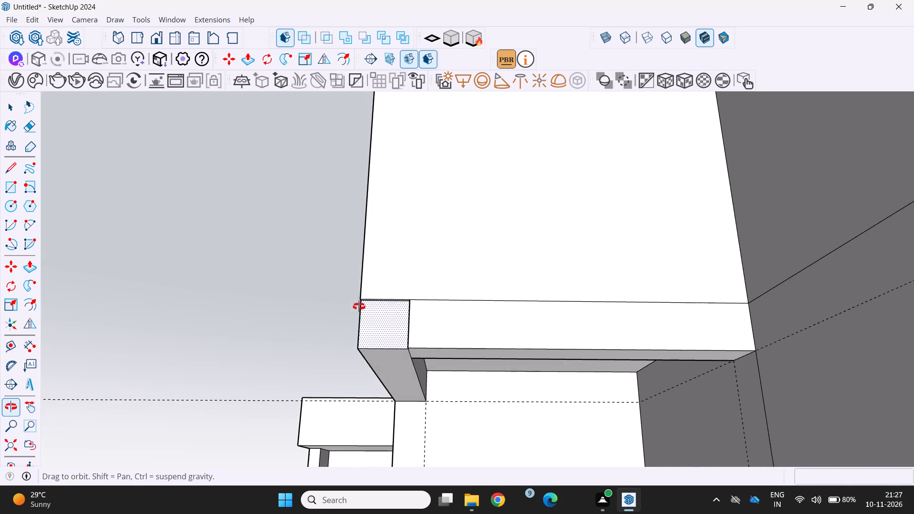
middle_click_drag(359, 306, 366, 297)
scroll(390, 308, "up", 4)
left_click(389, 327)
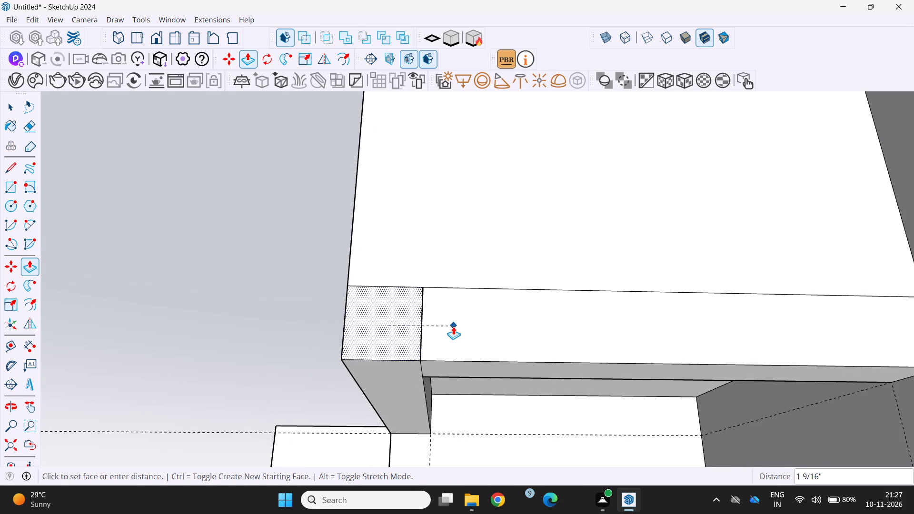
left_click(453, 326)
Add a guide on the overhang beams' underside, 1'6" in from the side beam's outer edge, through the corner where the beams meet.
middle_click_drag(394, 359, 376, 310)
scroll(376, 310, "up", 1)
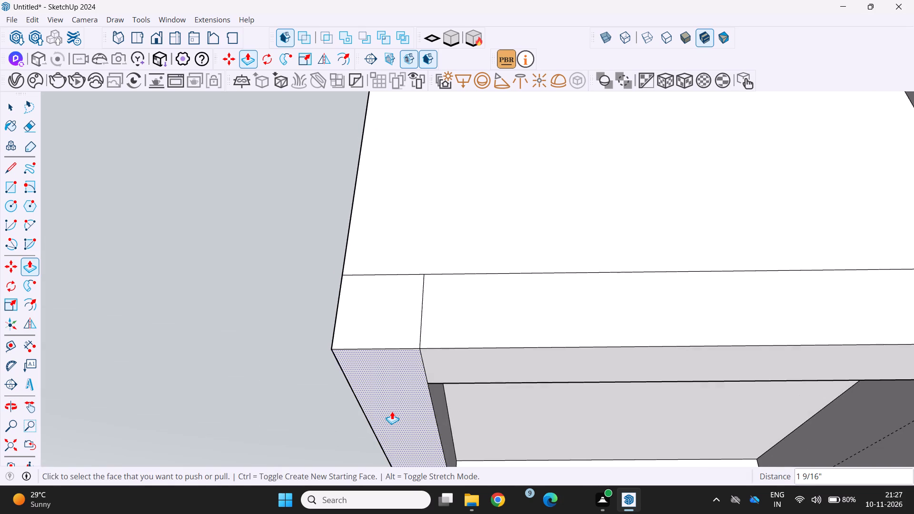
key("t")
middle_click_drag(395, 401, 404, 343)
scroll(402, 339, "up", 1)
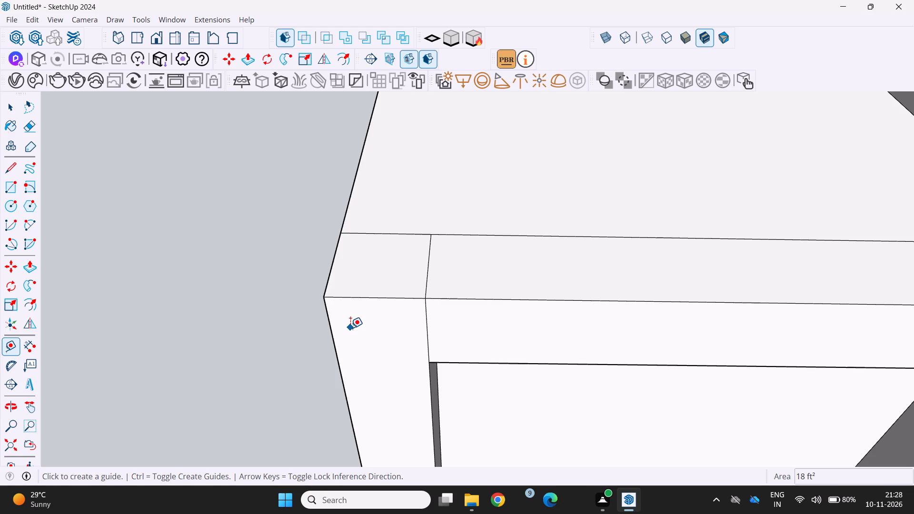
scroll(356, 317, "down", 3)
middle_click_drag(356, 313, 359, 343)
scroll(371, 340, "down", 2)
middle_click_drag(371, 339, 369, 397)
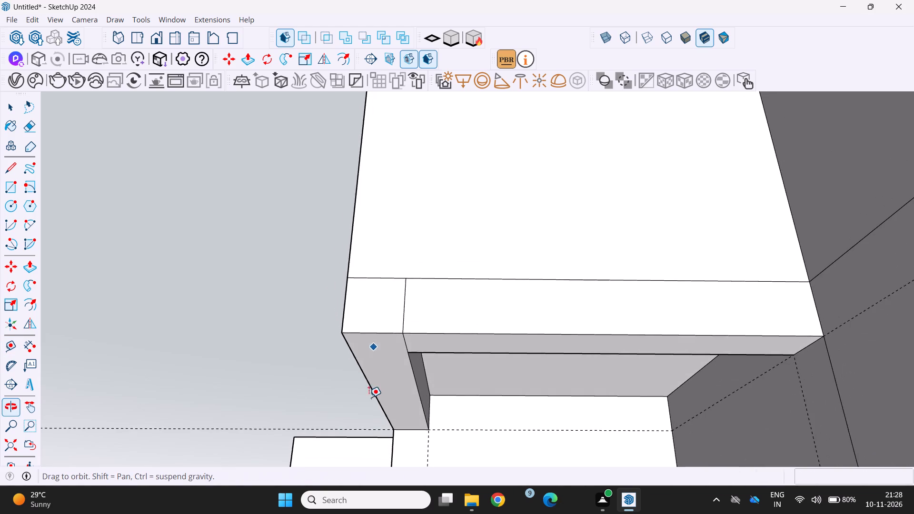
middle_click_drag(369, 397, 369, 398)
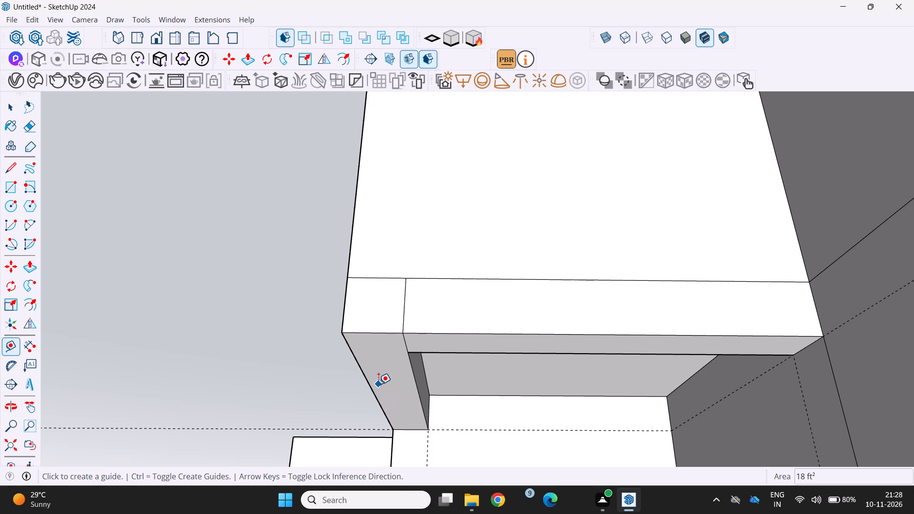
scroll(363, 168, "down", 5)
scroll(336, 188, "up", 1)
middle_click_drag(336, 188, 420, 284)
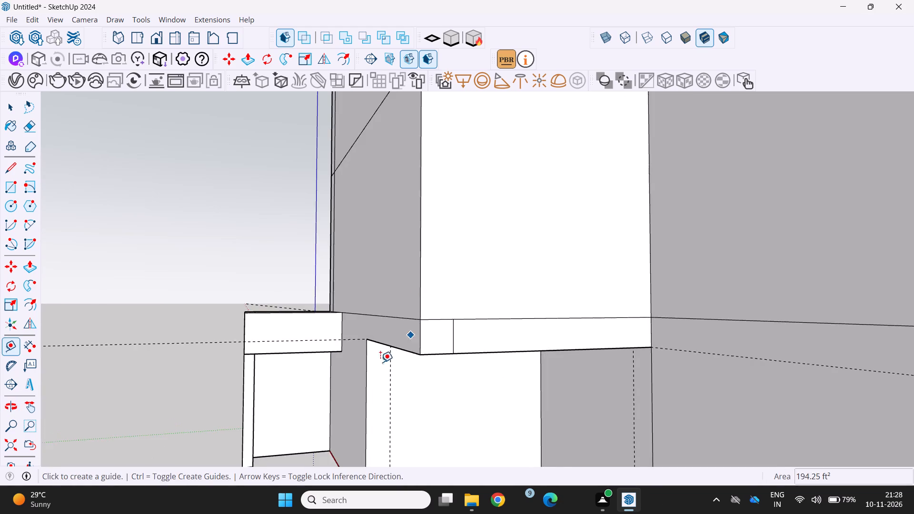
scroll(379, 361, "up", 2)
middle_click_drag(377, 357, 322, 236)
scroll(335, 277, "up", 1)
scroll(332, 227, "down", 5)
middle_click_drag(336, 235, 352, 307)
scroll(350, 308, "up", 1)
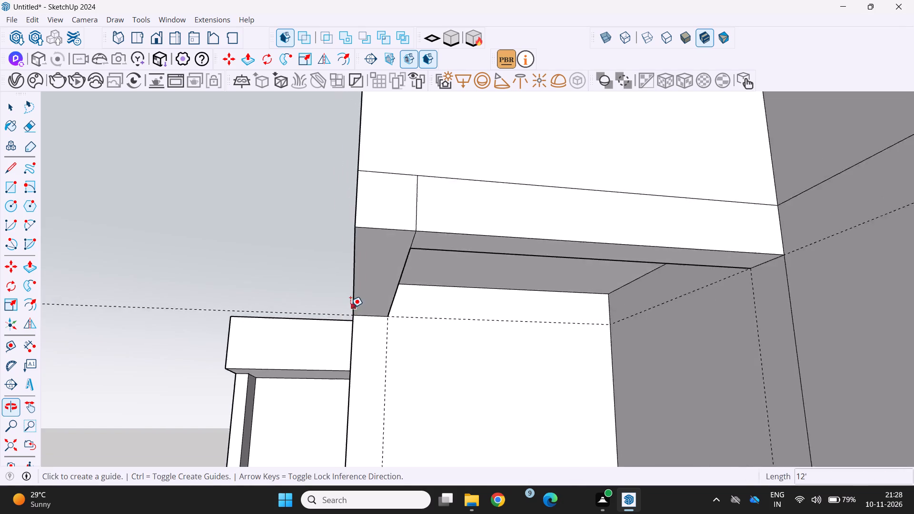
scroll(351, 307, "down", 4)
middle_click_drag(351, 307, 468, 266)
scroll(476, 200, "up", 3)
middle_click_drag(476, 199, 384, 178)
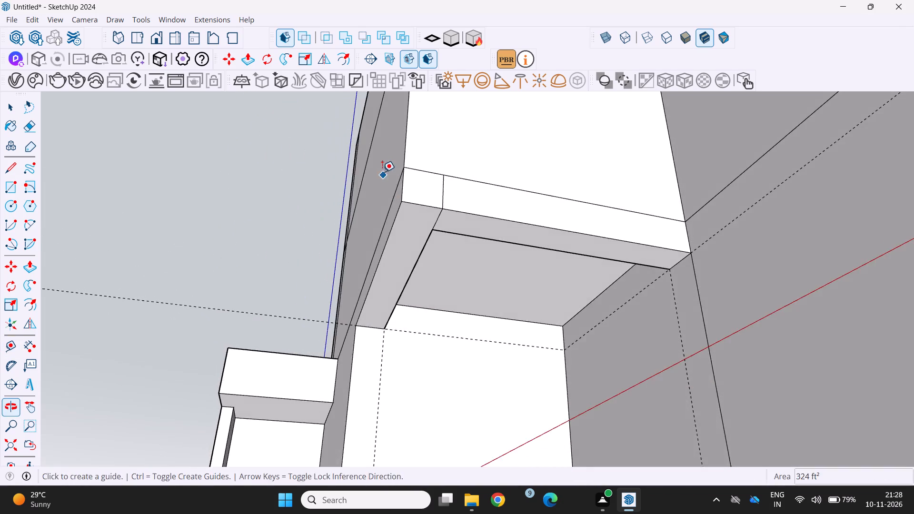
scroll(408, 179, "up", 1)
middle_click_drag(406, 179, 321, 169)
scroll(324, 195, "up", 4)
middle_click_drag(328, 203, 331, 165)
scroll(328, 169, "up", 1)
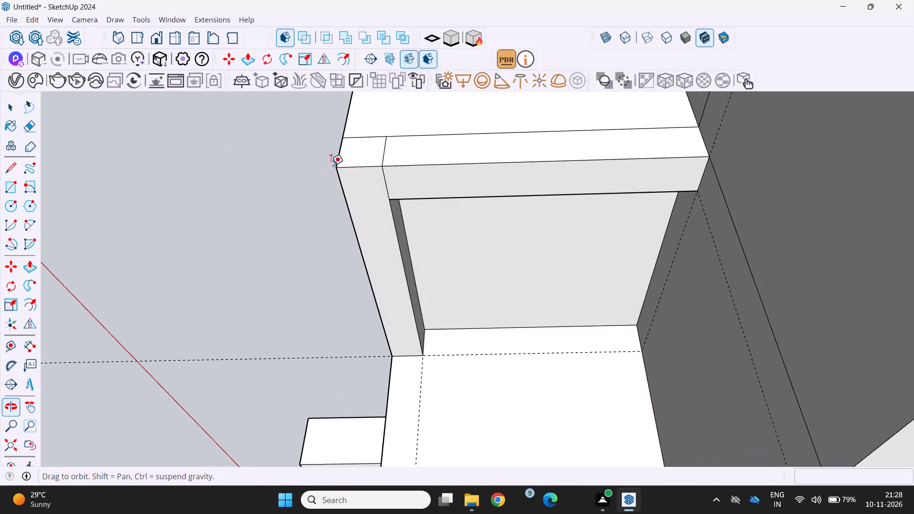
middle_click_drag(331, 165, 330, 166)
scroll(353, 172, "up", 2)
left_click(340, 178)
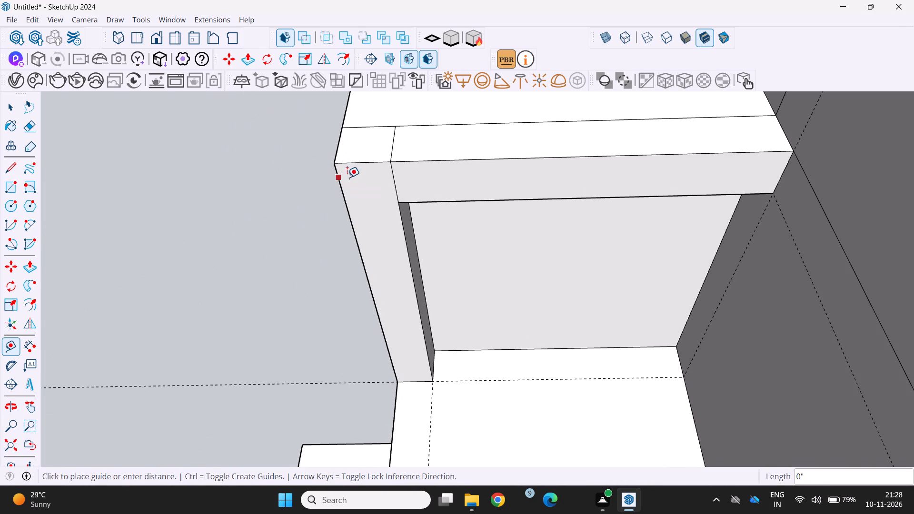
left_click(391, 162)
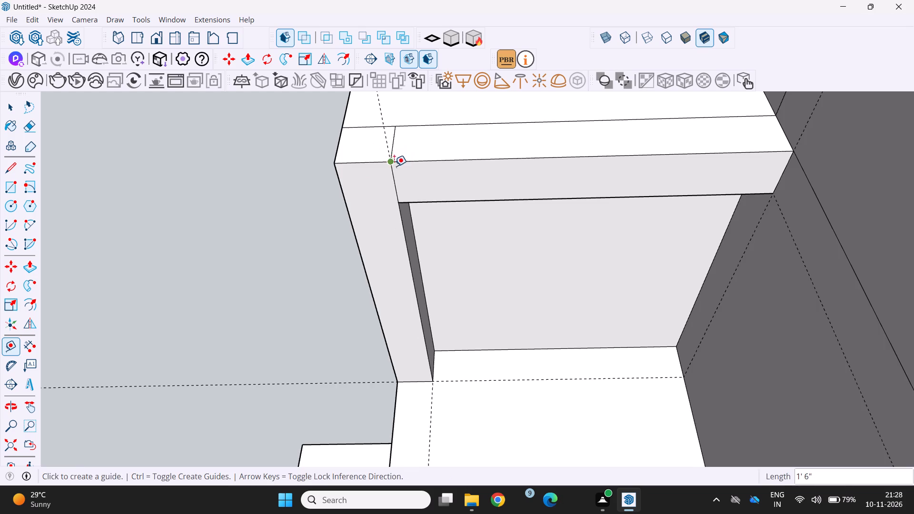
Add a parallel guide across the front beam's underside, 3' inward from the side beam's inner edge.
middle_click_drag(394, 170, 404, 220)
scroll(404, 220, "up", 1)
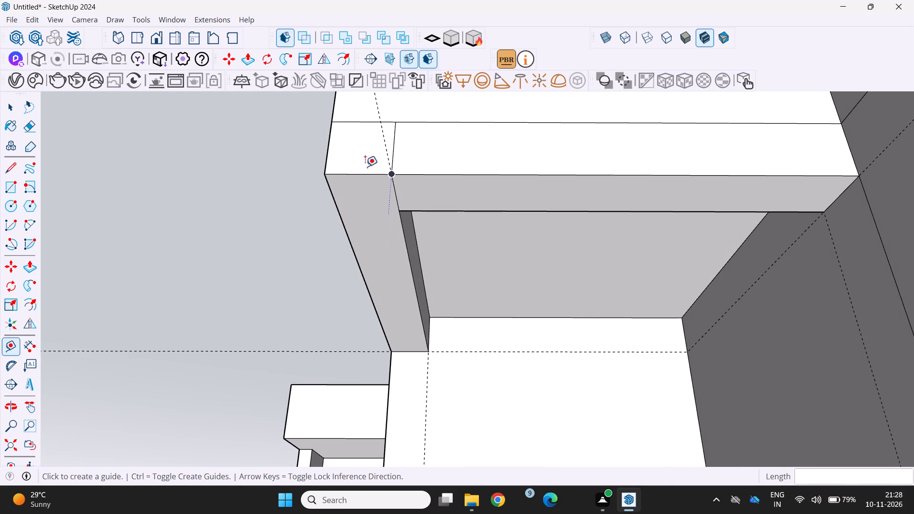
scroll(374, 156, "up", 5)
middle_click_drag(402, 195, 397, 191)
scroll(397, 190, "up", 3)
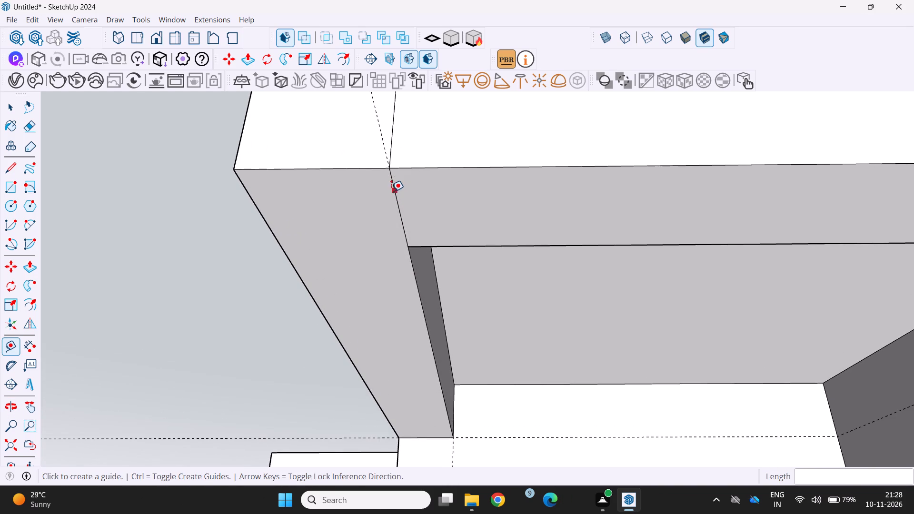
left_click_drag(392, 190, 394, 198)
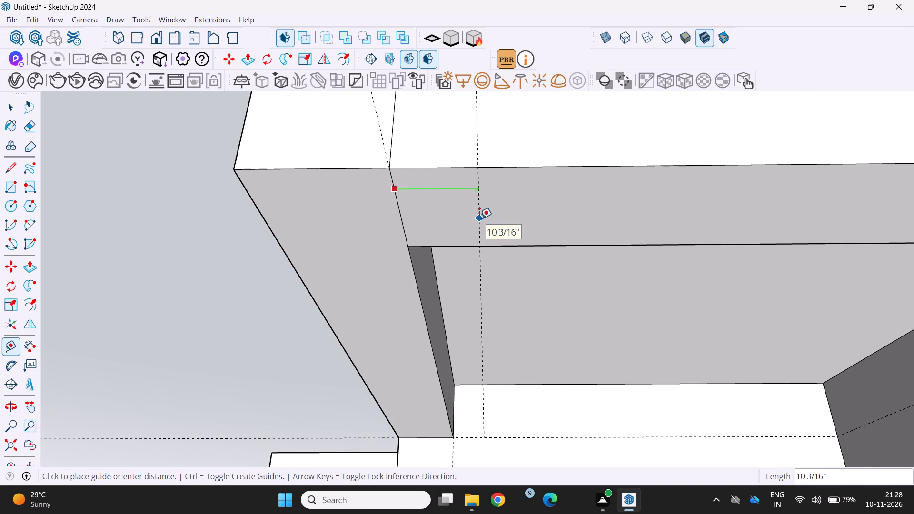
key("3")
key("apostrophe")
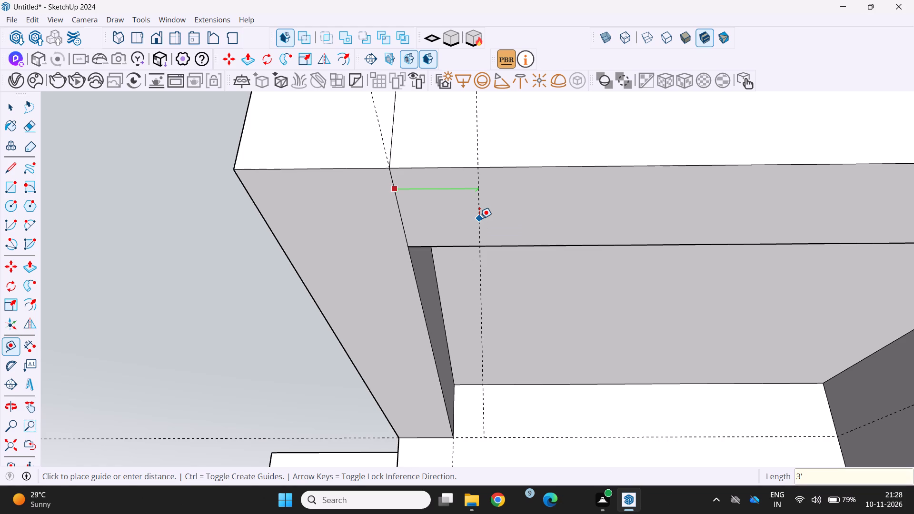
key("Return")
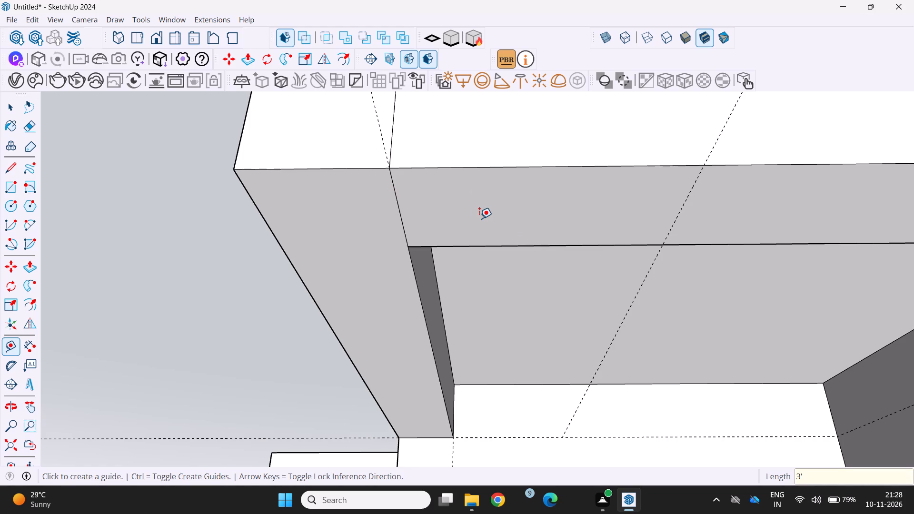
Add another parallel guide across the front beam's underside, 1'6" further inward from the 3' guide.
scroll(467, 223, "down", 9)
scroll(426, 238, "down", 4)
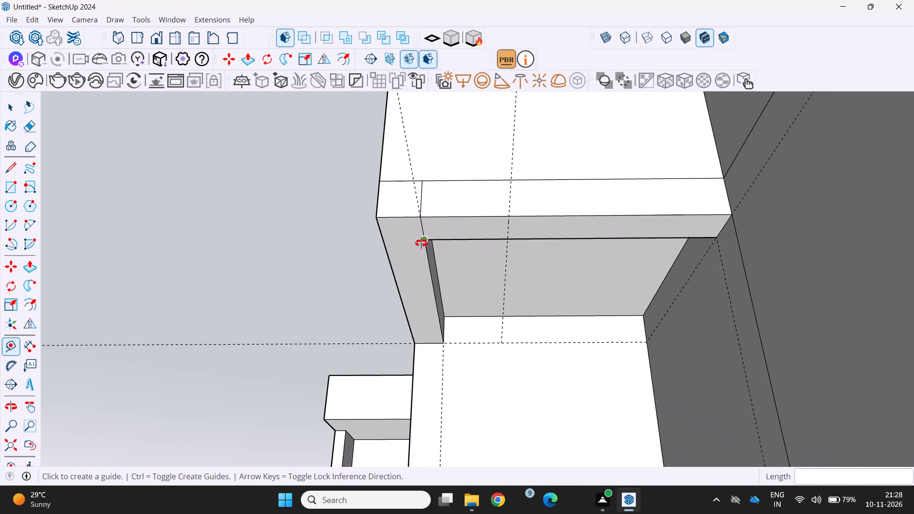
middle_click_drag(422, 242, 391, 265)
scroll(526, 266, "up", 5)
middle_click_drag(438, 241, 449, 237)
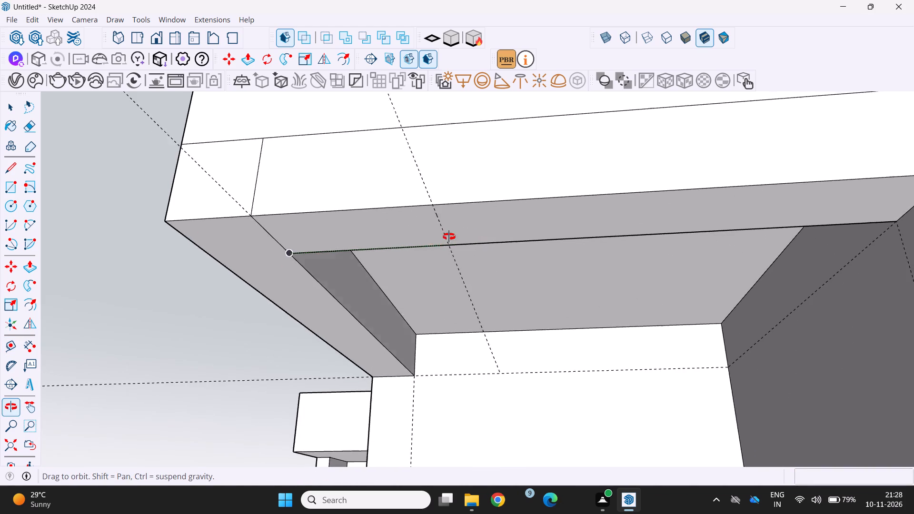
middle_click_drag(449, 237, 475, 202)
left_click(463, 198)
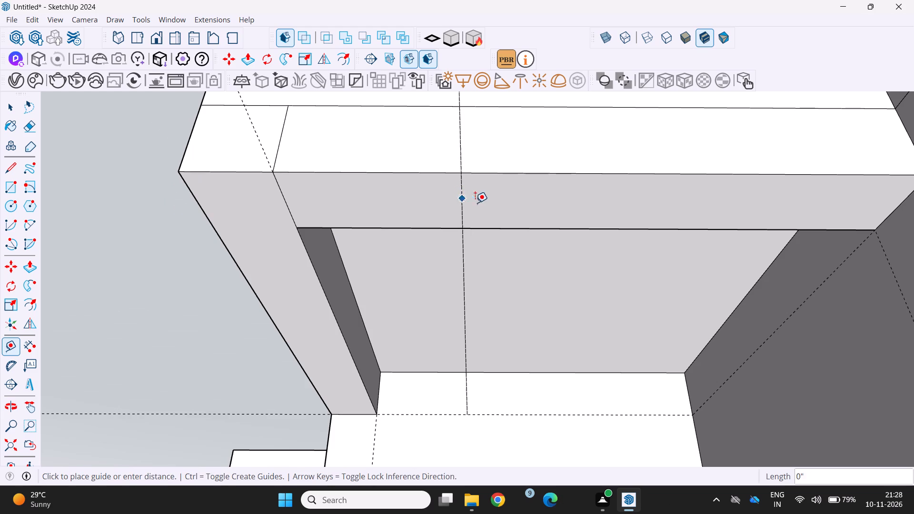
key("1")
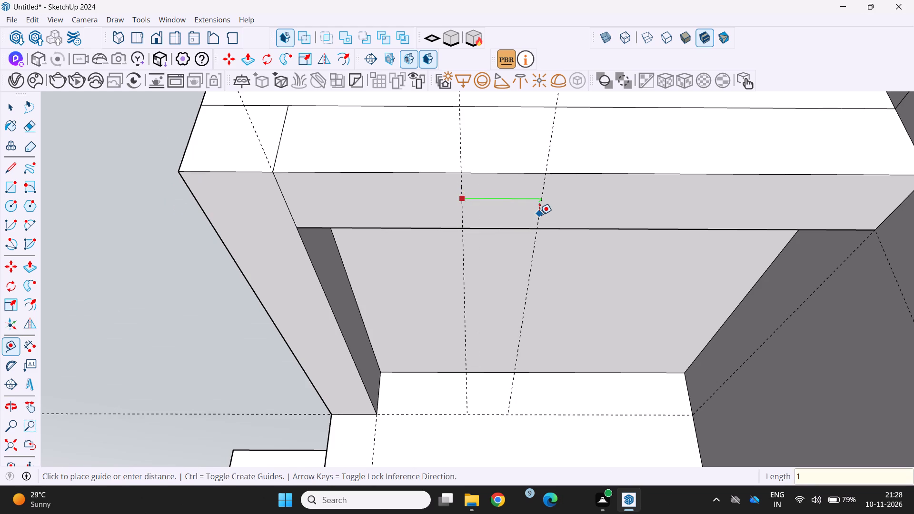
type("'6")
key("shift+quotedbl")
key("Return")
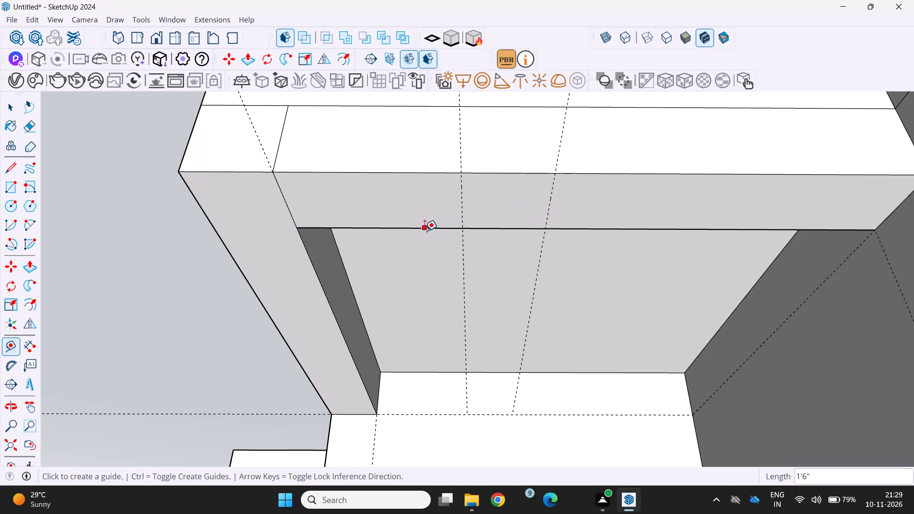
Draw a 1'6" wide rectangle between the two new guides, spanning the full depth of the front beam's underside.
key("r")
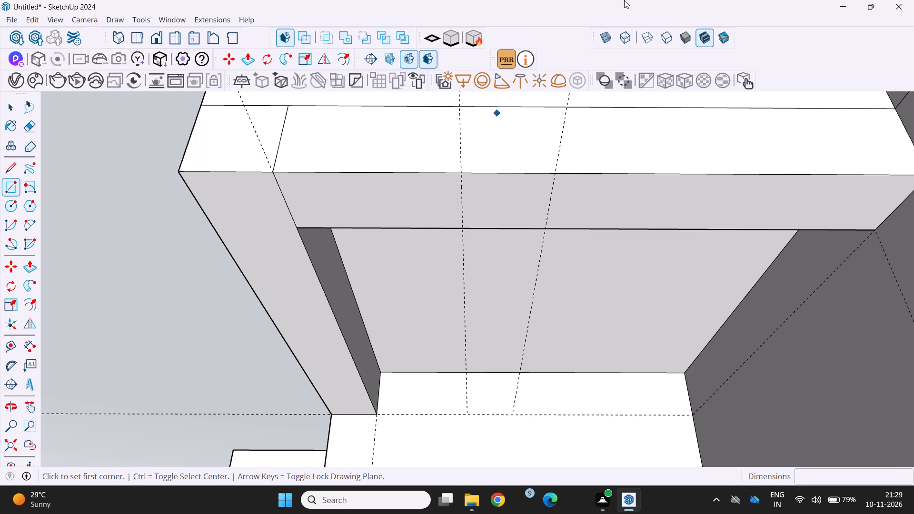
scroll(458, 206, "up", 1)
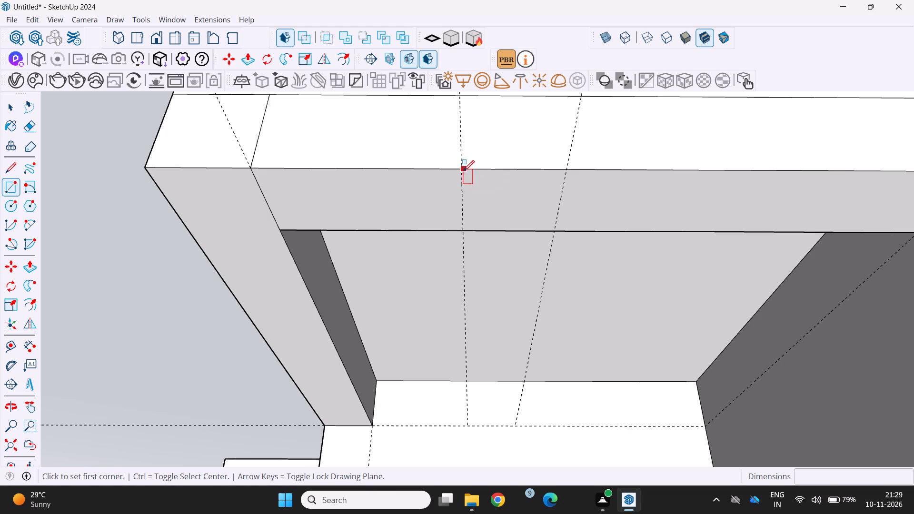
scroll(461, 168, "up", 4)
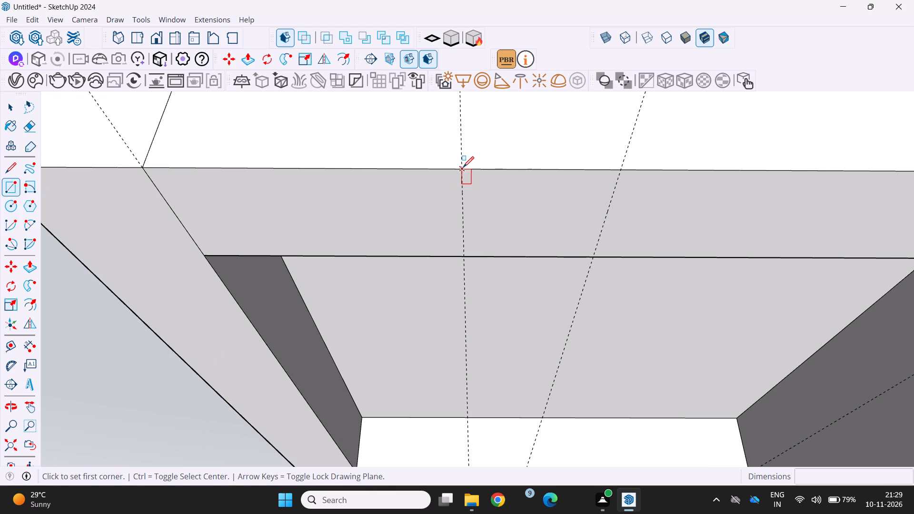
left_click(463, 168)
scroll(572, 274, "up", 3)
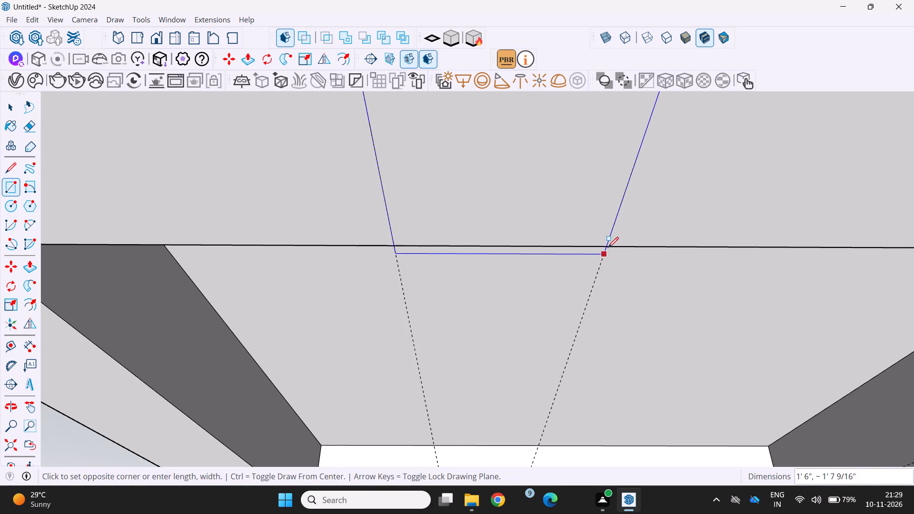
scroll(605, 250, "down", 4)
left_click(604, 252)
scroll(568, 281, "down", 6)
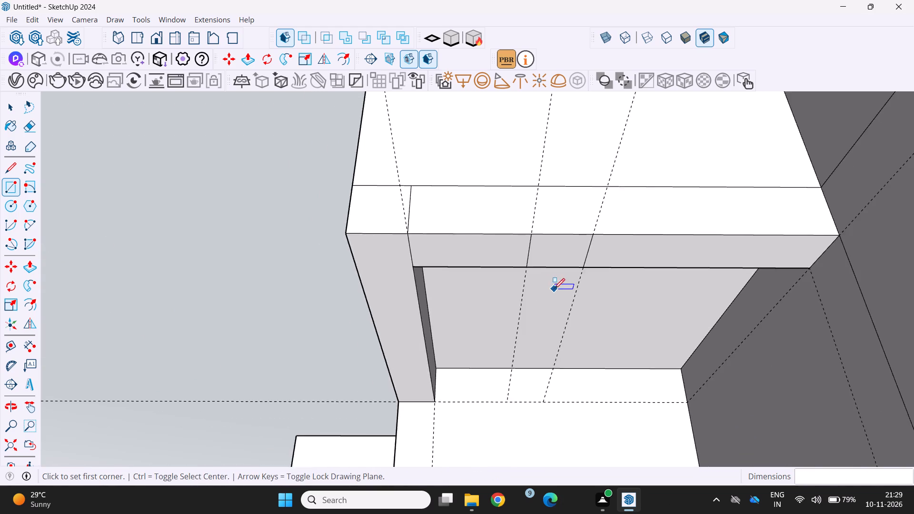
Extrude the rectangle under the front beam downward 10'6" to ground level to form a column.
middle_click_drag(551, 297, 473, 450)
scroll(479, 441, "down", 6)
middle_click_drag(478, 441, 541, 343)
scroll(517, 379, "up", 3)
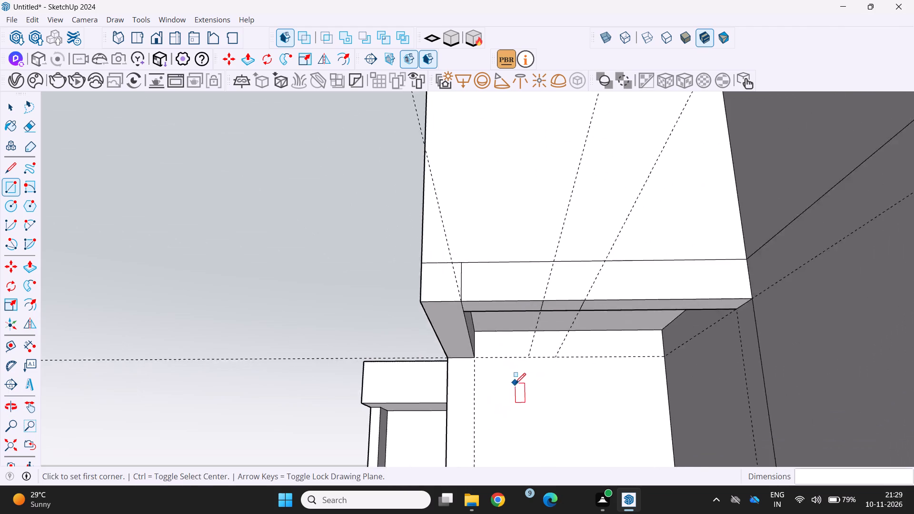
scroll(515, 384, "up", 3)
middle_click_drag(523, 386, 521, 356)
key("p")
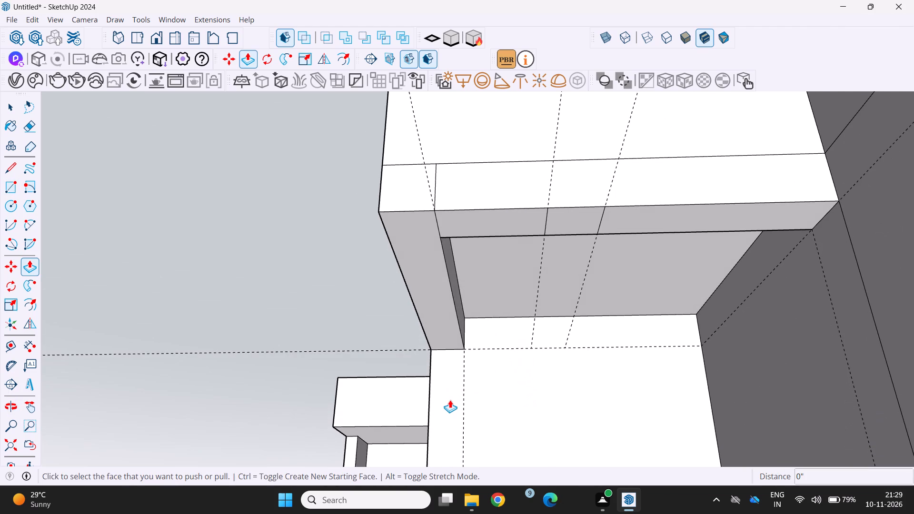
left_click(585, 225)
scroll(554, 327, "down", 9)
middle_click_drag(550, 344, 550, 361)
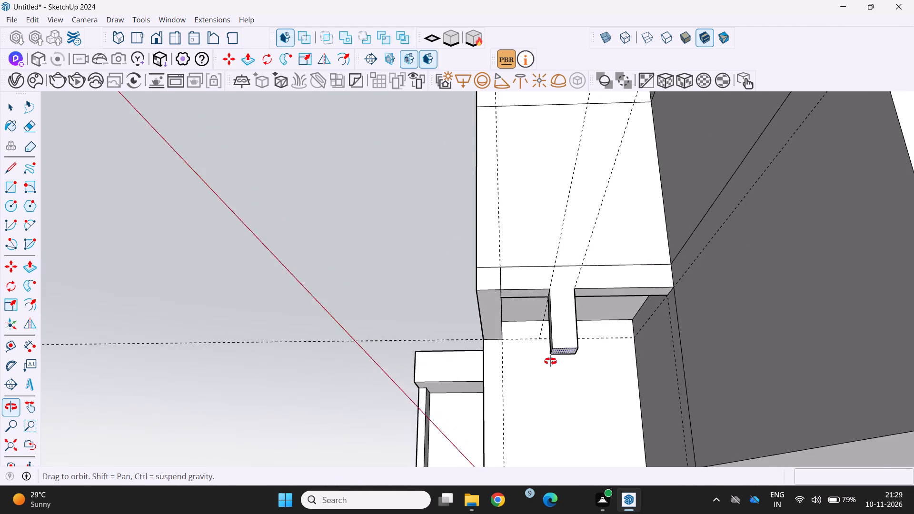
middle_click_drag(550, 361, 550, 358)
scroll(551, 352, "up", 1)
scroll(556, 337, "down", 6)
middle_click_drag(557, 347, 548, 396)
scroll(590, 477, "up", 1)
middle_click_drag(593, 472, 607, 443)
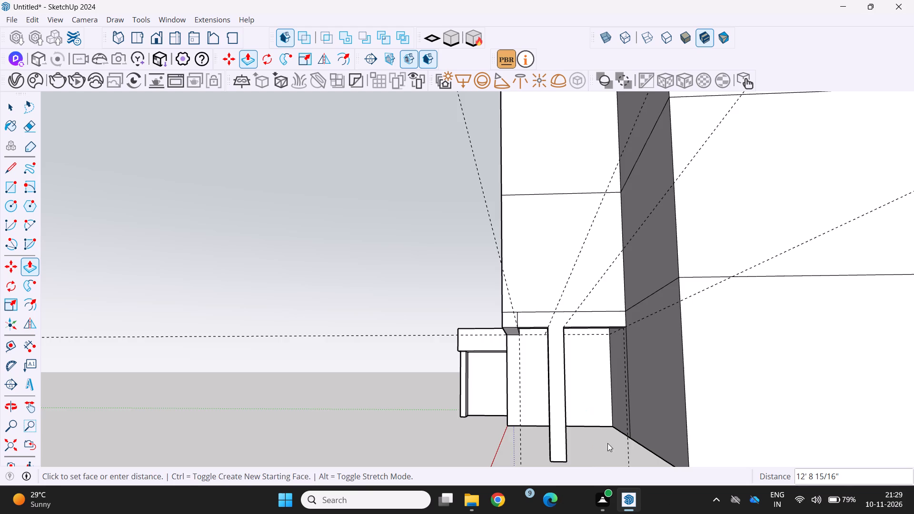
middle_click_drag(607, 443, 612, 428)
scroll(612, 426, "up", 1)
scroll(612, 402, "down", 1)
middle_click_drag(611, 401, 643, 335)
scroll(654, 394, "up", 2)
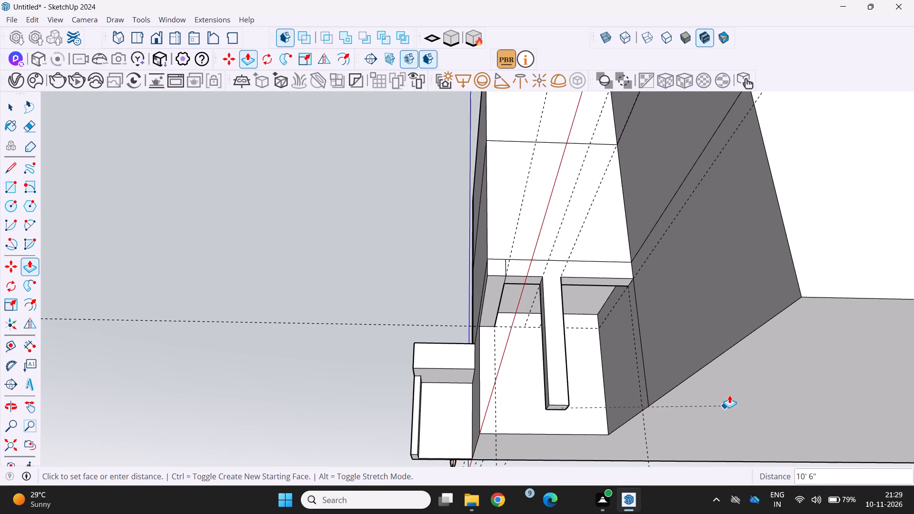
left_click(732, 388)
scroll(685, 397, "down", 5)
middle_click_drag(538, 370, 496, 443)
scroll(487, 451, "up", 1)
middle_click_drag(487, 450, 487, 448)
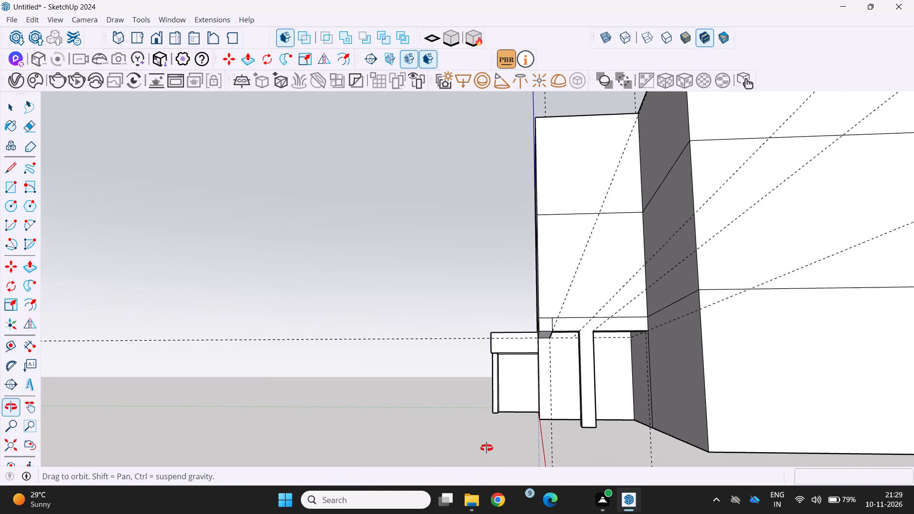
Push the front column's bottom face up about 8 1/8" to line up with the building's underside.
middle_click_drag(487, 448, 450, 432)
scroll(460, 420, "down", 3)
middle_click_drag(460, 420, 516, 394)
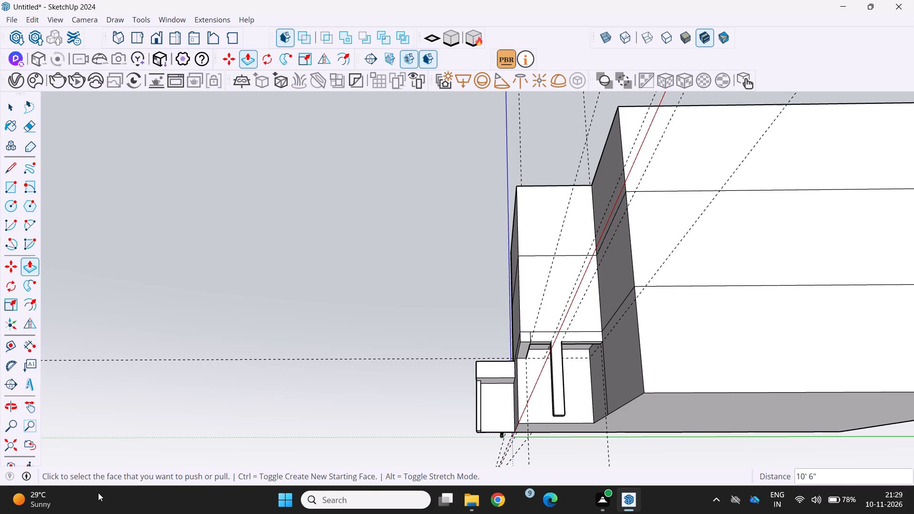
right_click_drag(70, 513, 0, 513)
left_click(332, 171)
scroll(82, 151, "down", 2)
middle_click_drag(216, 270, 253, 307)
scroll(407, 343, "up", 1)
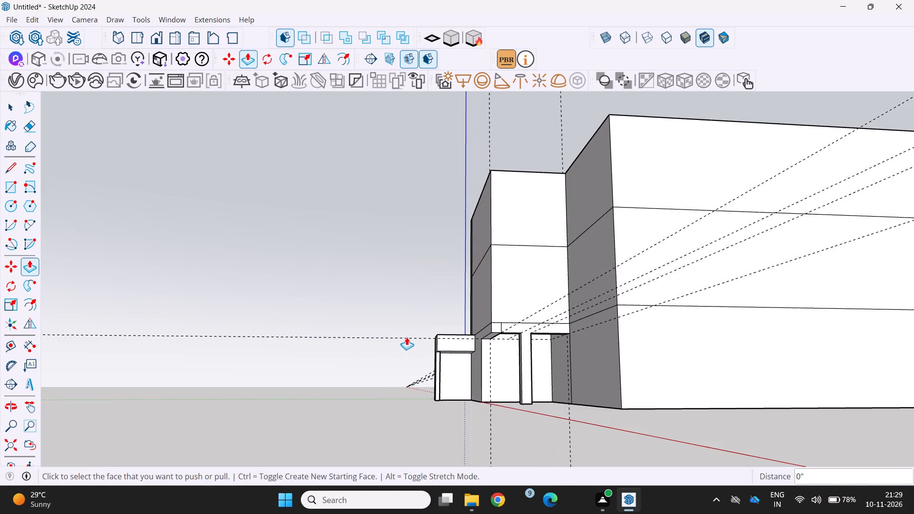
middle_click_drag(427, 348, 375, 335)
scroll(421, 342, "up", 1)
middle_click_drag(521, 393, 519, 321)
scroll(563, 375, "up", 2)
middle_click_drag(561, 376, 547, 343)
scroll(549, 348, "up", 1)
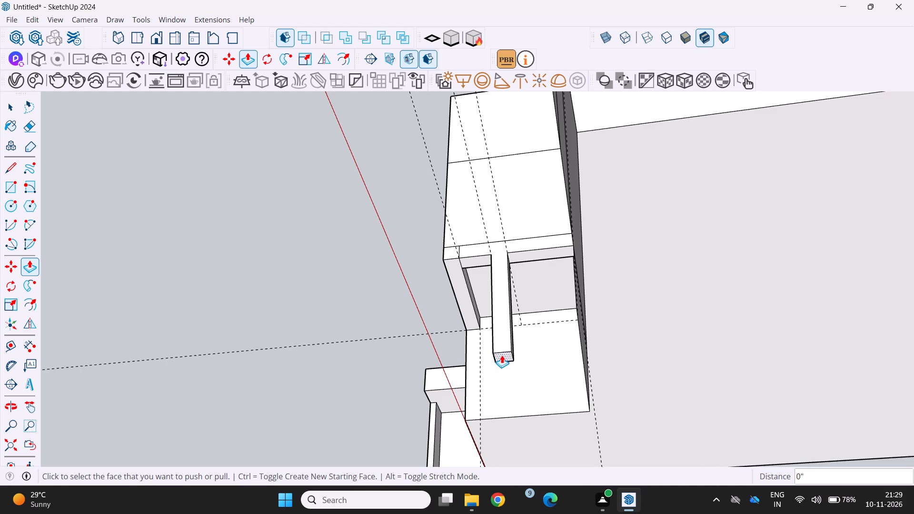
scroll(502, 355, "up", 1)
left_click(503, 355)
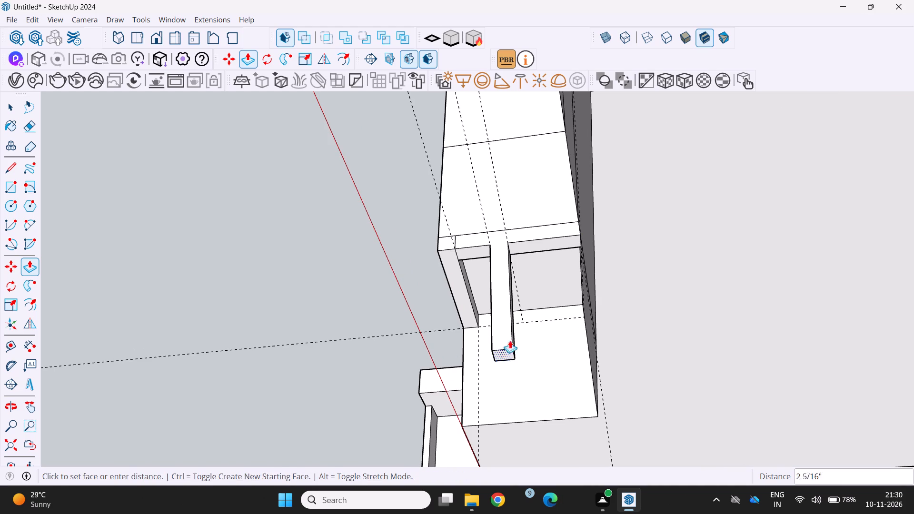
left_click(621, 329)
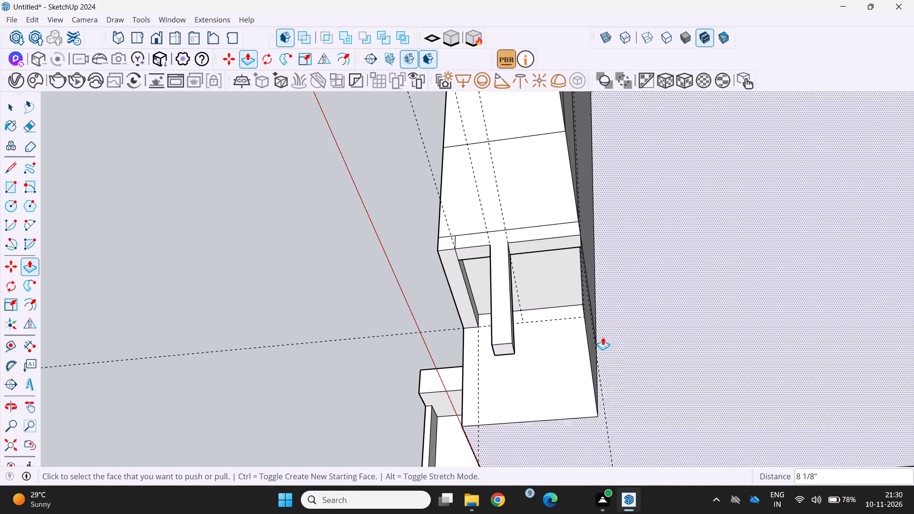
Examine the whole building from below, above and around, checking the columns, canopy and entrance recess.
scroll(552, 330, "down", 2)
middle_click_drag(549, 330, 586, 408)
scroll(576, 381, "down", 1)
middle_click_drag(576, 387, 620, 444)
scroll(585, 353, "down", 2)
middle_click_drag(578, 363, 594, 396)
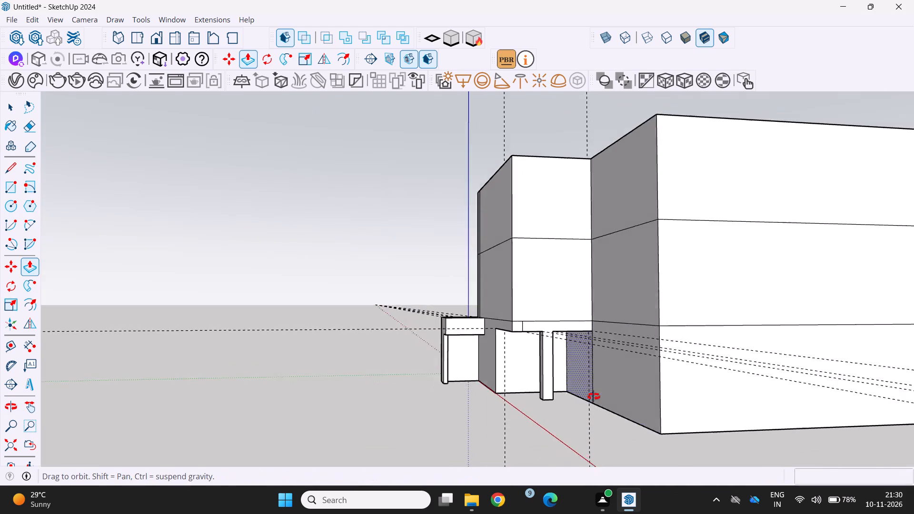
middle_click_drag(594, 396, 263, 0)
scroll(42, 13, "down", 4)
scroll(0, 9, "down", 2)
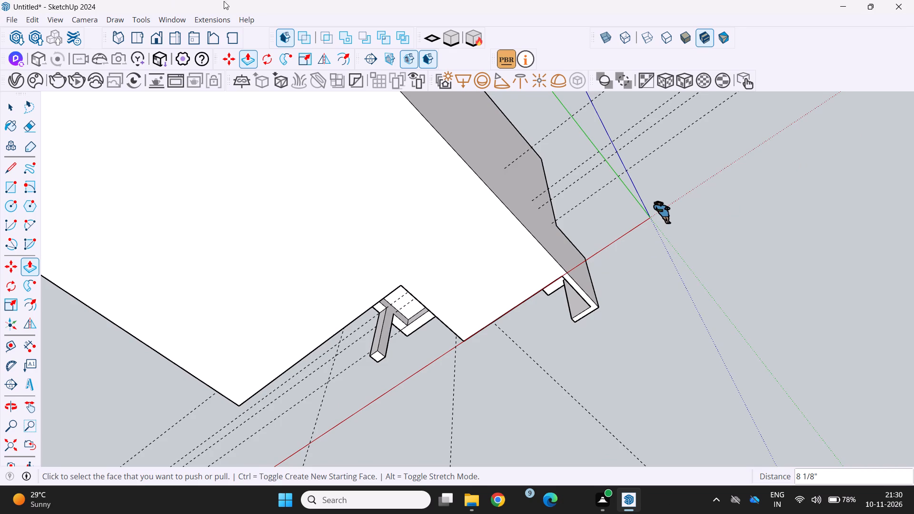
scroll(24, 11, "down", 1)
scroll(286, 153, "down", 9)
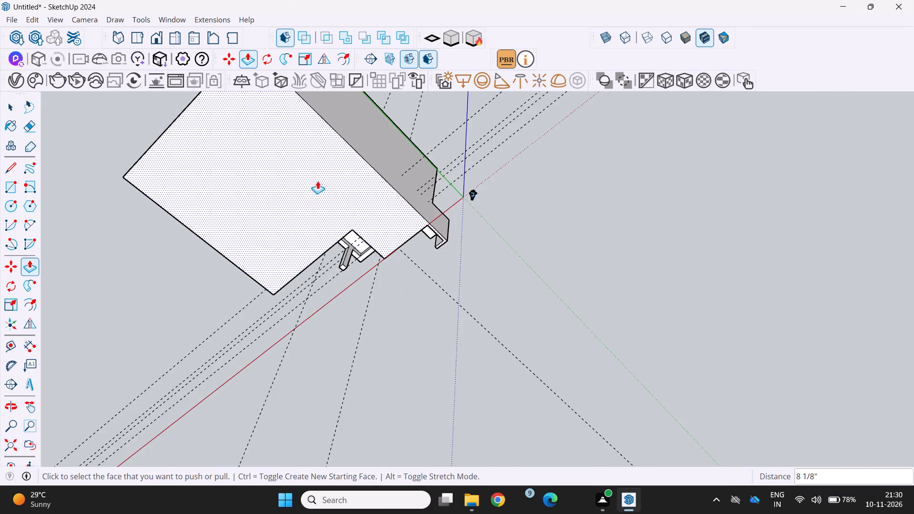
middle_click_drag(319, 186, 286, 377)
scroll(340, 297, "down", 1)
middle_click_drag(338, 303, 198, 422)
middle_click_drag(235, 432, 206, 435)
scroll(236, 435, "up", 1)
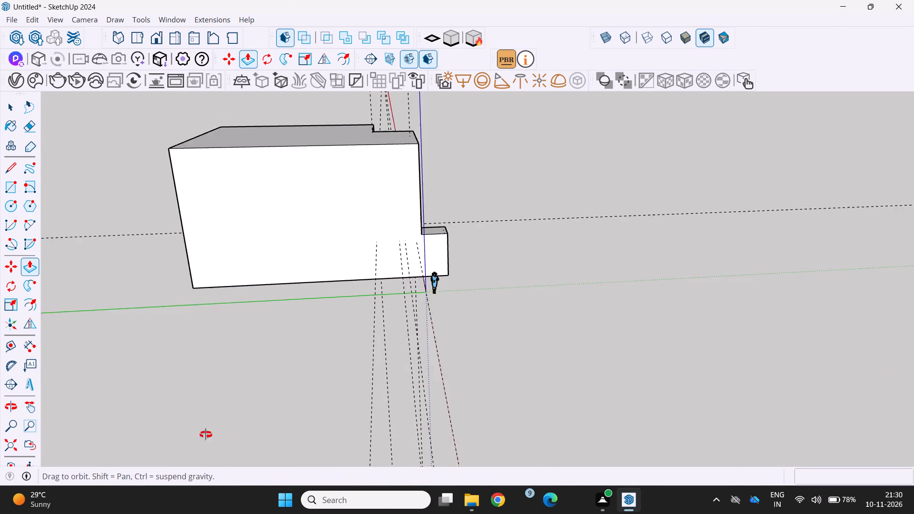
middle_click_drag(206, 435, 101, 428)
scroll(105, 432, "up", 1)
middle_click_drag(207, 364, 0, 387)
middle_click_drag(158, 366, 65, 393)
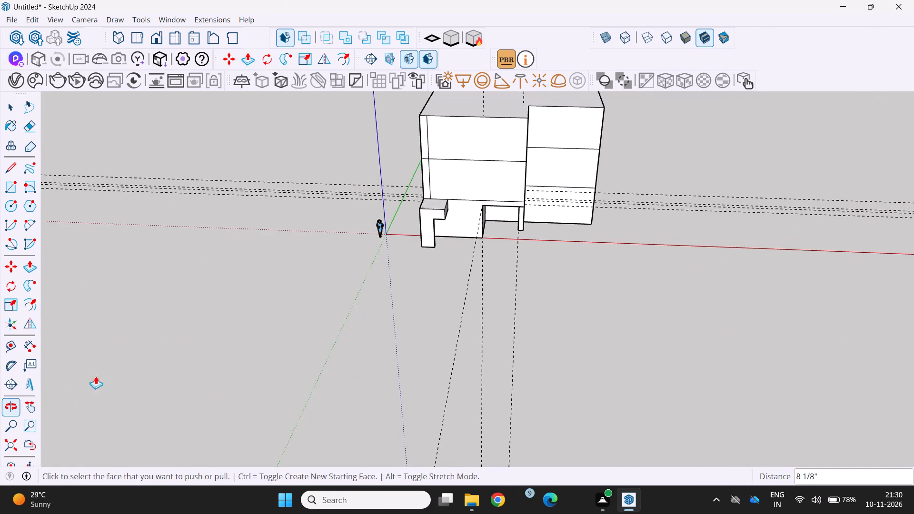
scroll(210, 354, "up", 2)
middle_click_drag(212, 355, 224, 406)
middle_click_drag(248, 400, 206, 405)
scroll(223, 407, "up", 1)
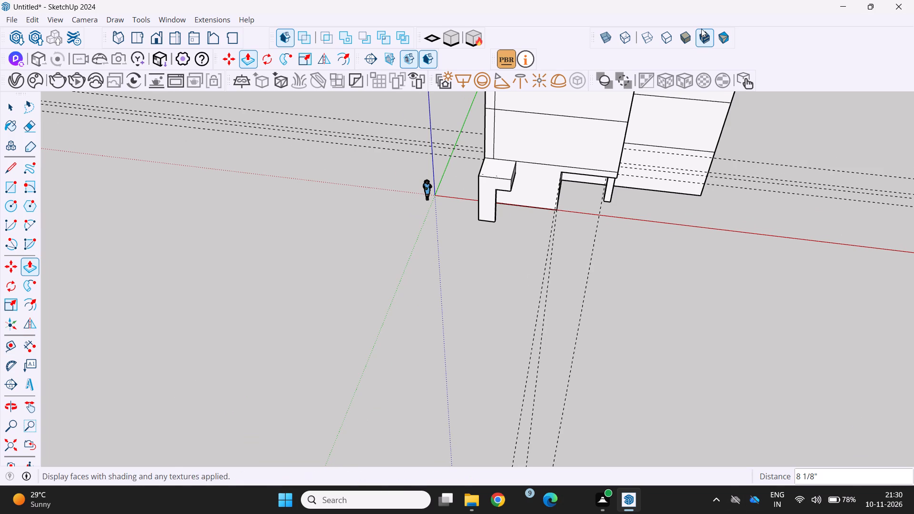
scroll(519, 161, "down", 4)
middle_click_drag(521, 182, 399, 216)
middle_click_drag(454, 246, 415, 215)
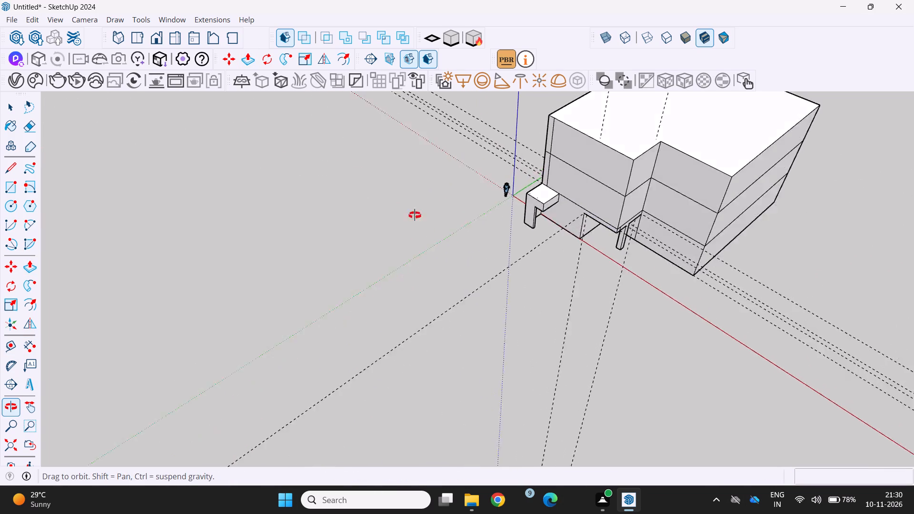
middle_click_drag(415, 215, 339, 197)
scroll(557, 318, "up", 3)
middle_click_drag(628, 303, 572, 216)
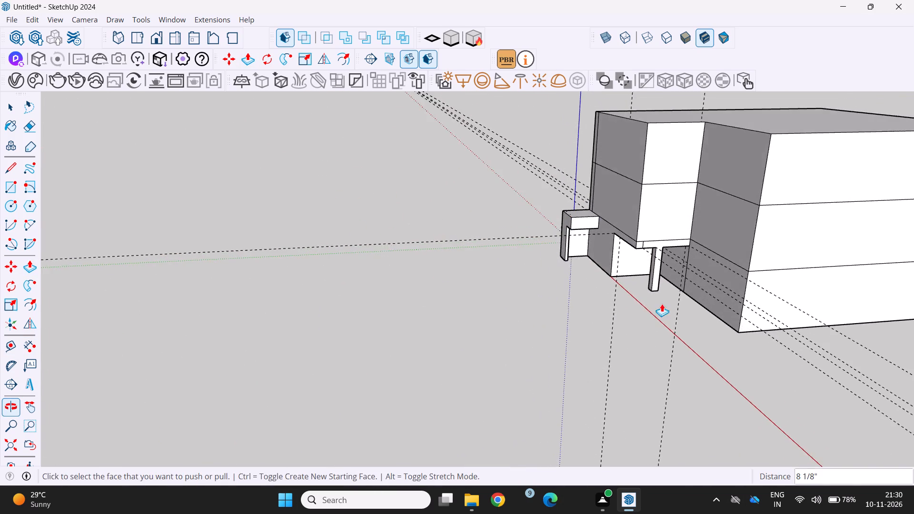
scroll(659, 298, "up", 4)
middle_click_drag(664, 309, 745, 341)
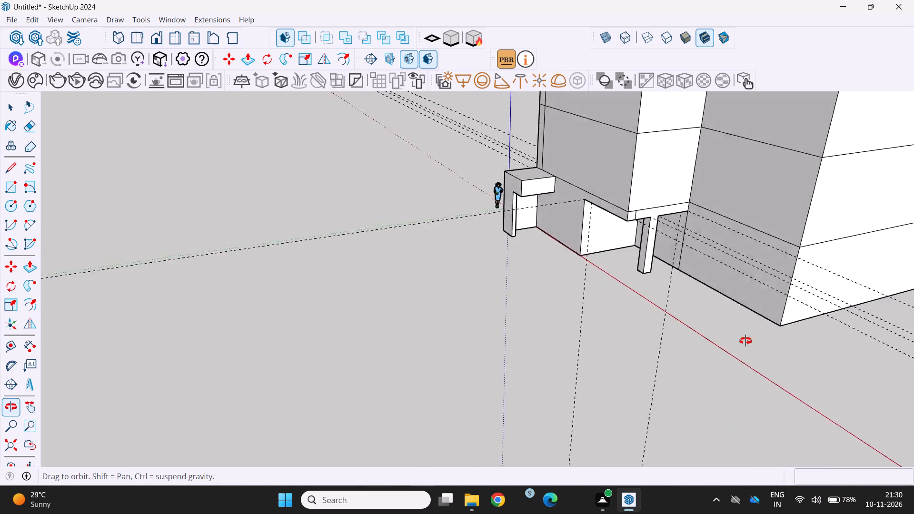
middle_click_drag(745, 341, 775, 338)
scroll(492, 287, "down", 1)
middle_click_drag(498, 296, 636, 357)
scroll(611, 333, "down", 4)
middle_click_drag(588, 323, 588, 318)
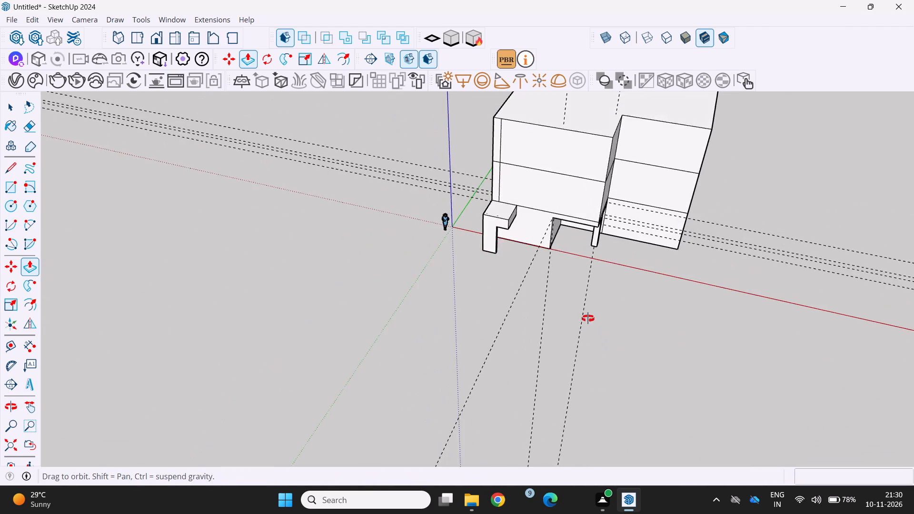
middle_click_drag(588, 318, 609, 215)
scroll(548, 234, "up", 3)
middle_click_drag(535, 223, 534, 213)
scroll(534, 214, "up", 1)
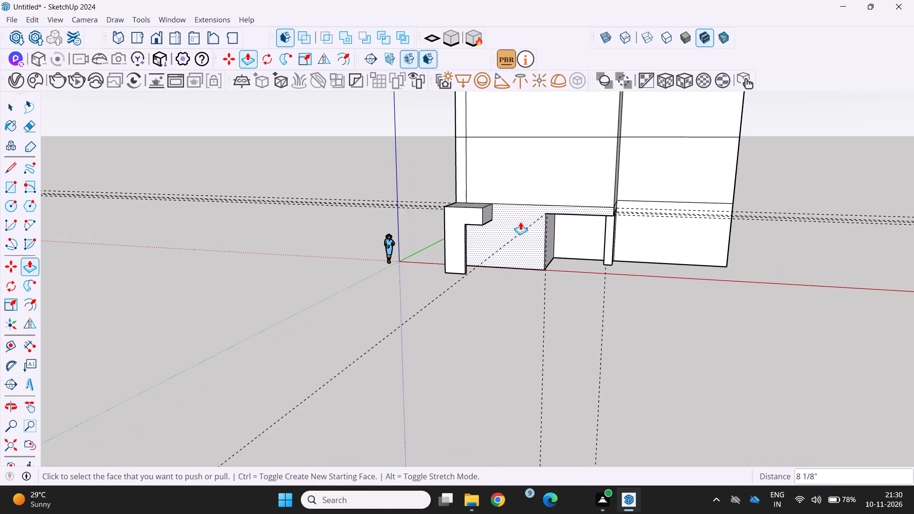
middle_click_drag(520, 222, 574, 232)
scroll(556, 231, "up", 3)
middle_click_drag(555, 231, 481, 250)
scroll(471, 256, "down", 2)
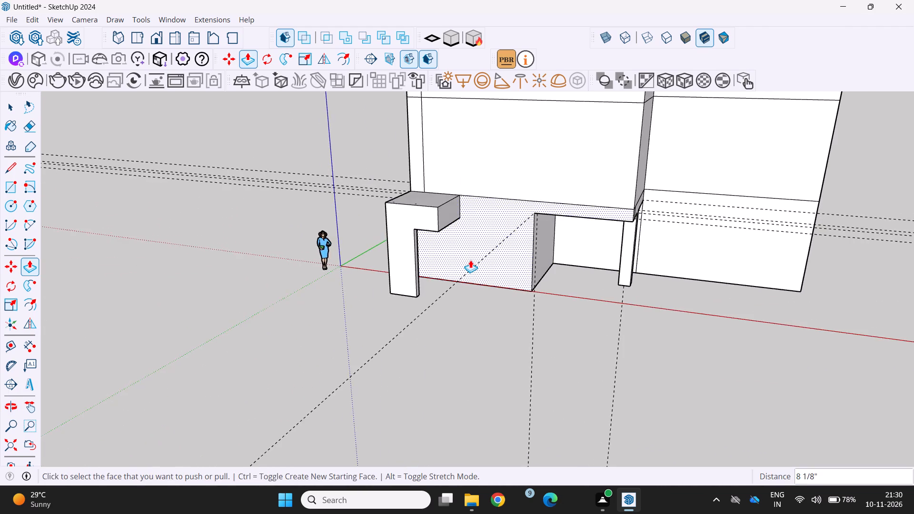
scroll(470, 260, "down", 2)
middle_click_drag(470, 261, 406, 264)
middle_click_drag(606, 303, 592, 294)
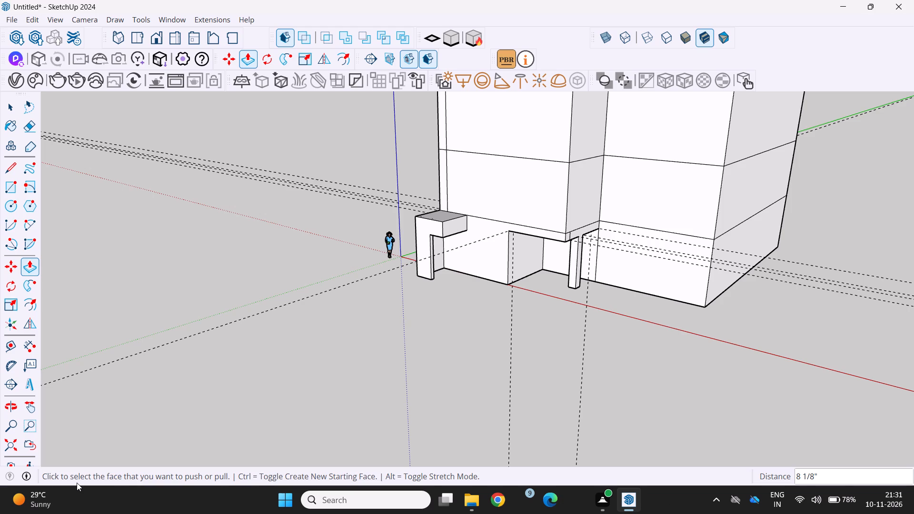
scroll(103, 476, "down", 2)
key("Left")
Delete all construction guides from the model.
scroll(446, 388, "down", 2)
middle_click_drag(441, 396, 519, 415)
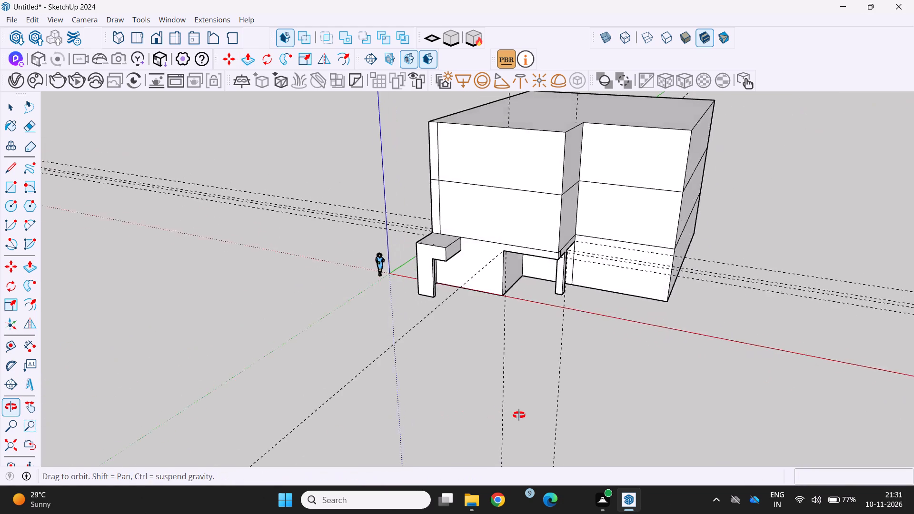
middle_click_drag(519, 415, 520, 414)
scroll(520, 401, "down", 3)
middle_click_drag(515, 404, 482, 355)
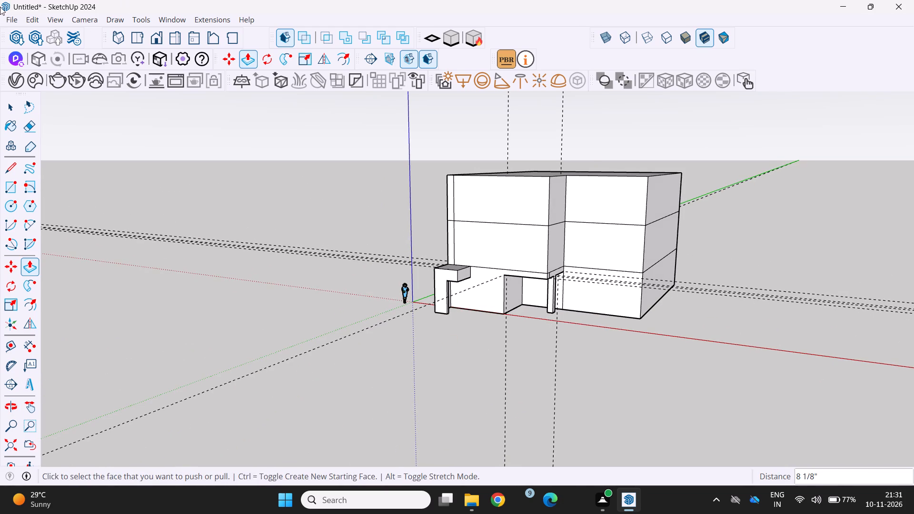
left_click(28, 20)
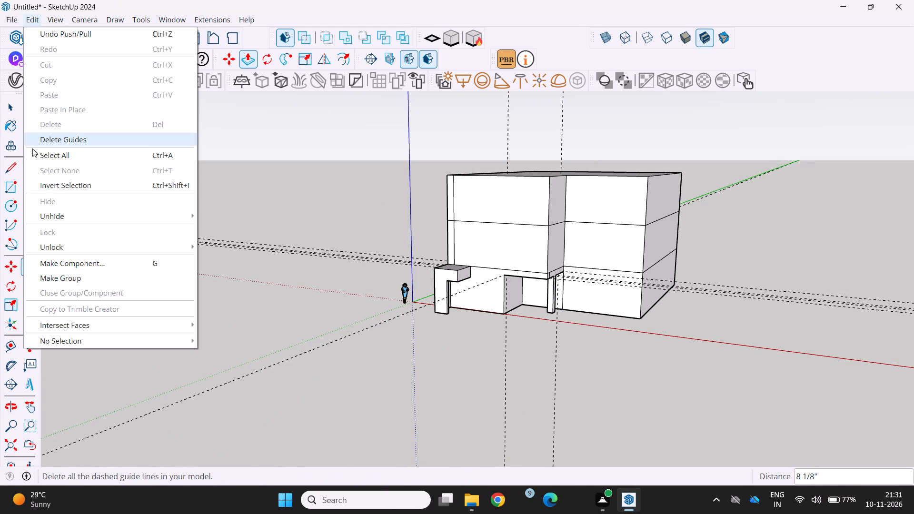
left_click(99, 144)
Inspect the building without guides, focusing on the canopy, the recess and the column under the overhang.
middle_click_drag(229, 211, 105, 215)
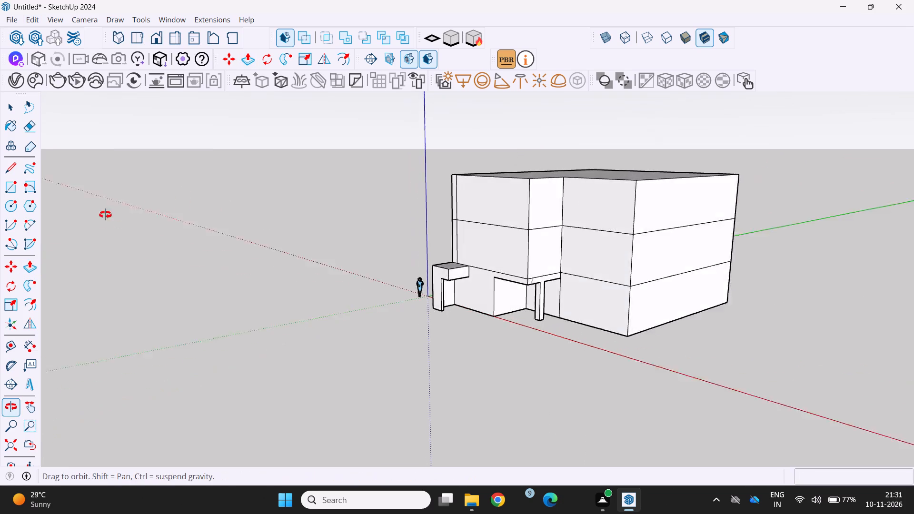
middle_click_drag(105, 215, 83, 211)
scroll(272, 306, "up", 4)
middle_click(284, 305)
middle_click_drag(432, 315, 292, 310)
scroll(293, 311, "up", 1)
scroll(402, 307, "up", 1)
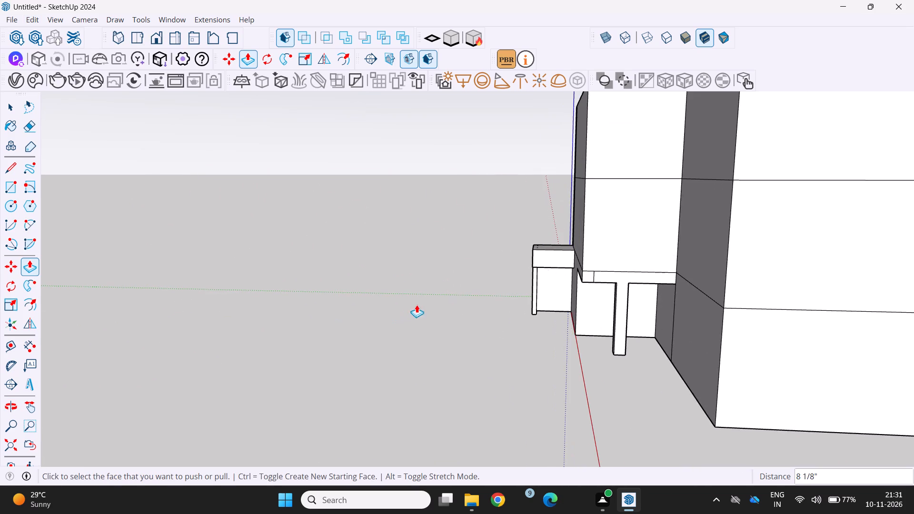
scroll(406, 304, "down", 3)
middle_click_drag(401, 307, 578, 256)
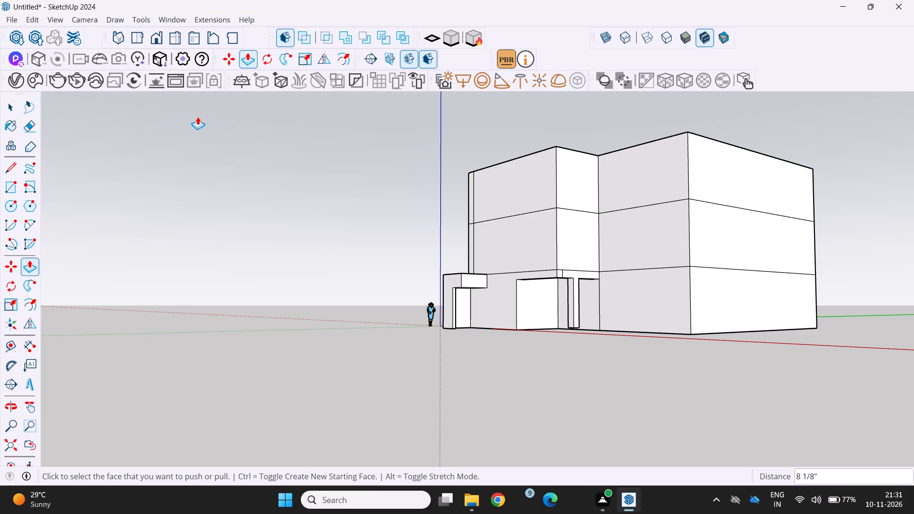
middle_click_drag(376, 188, 347, 214)
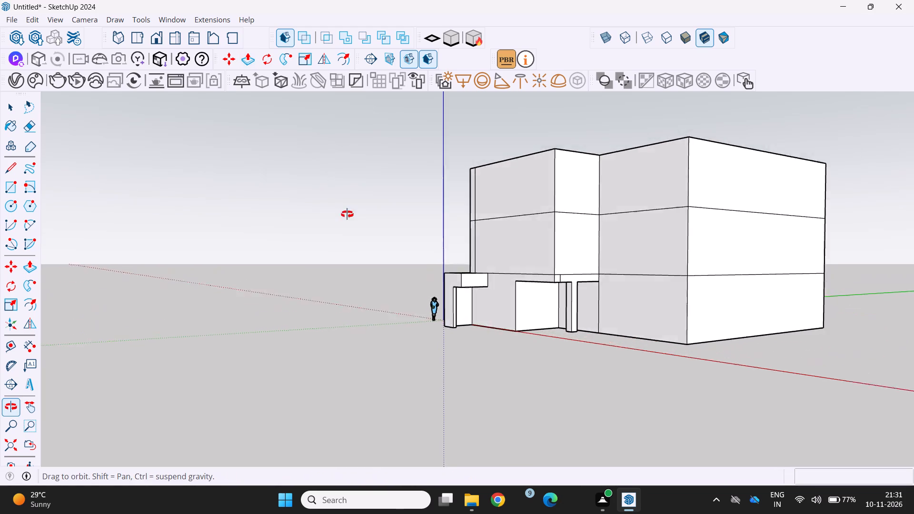
middle_click_drag(347, 214, 261, 233)
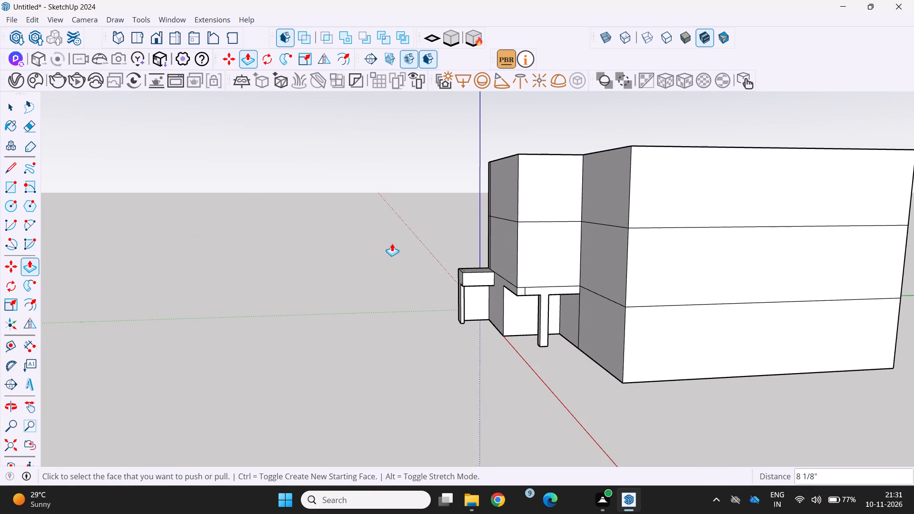
middle_click_drag(386, 241, 370, 226)
scroll(394, 253, "up", 1)
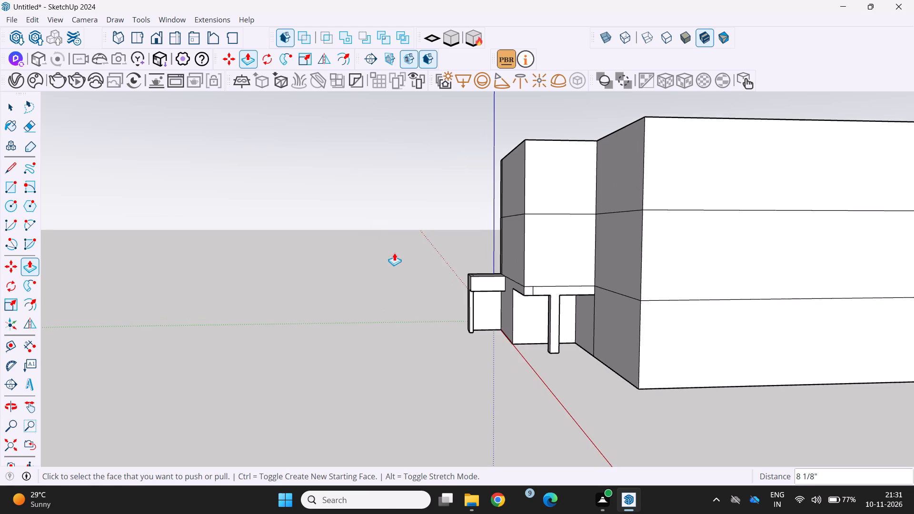
scroll(407, 286, "up", 1)
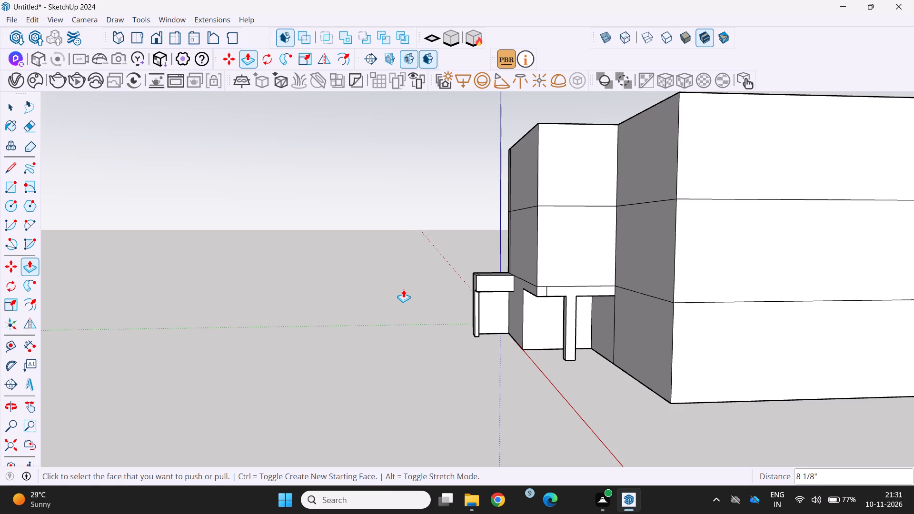
Push the projecting block's ground-, middle- and top-floor end faces back 21', flush with the adjoining bay wall.
middle_click_drag(404, 291, 405, 290)
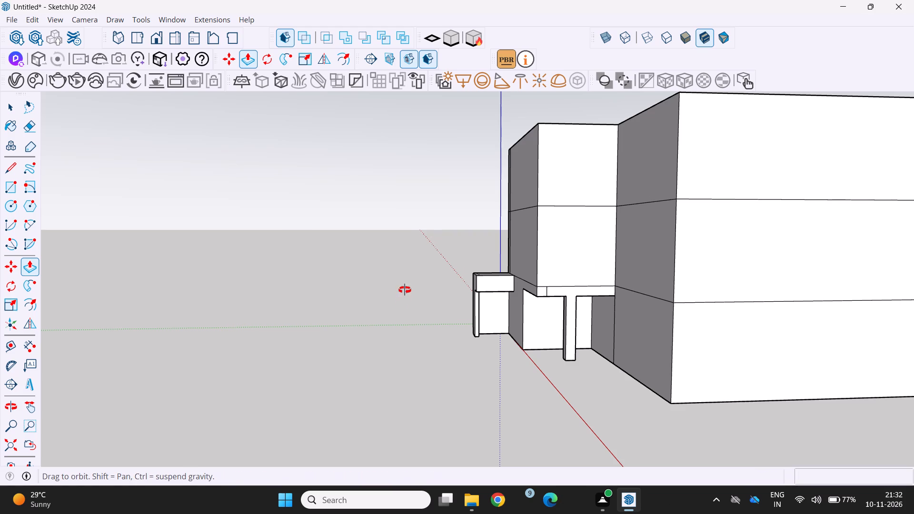
middle_click_drag(405, 290, 641, 295)
scroll(692, 301, "up", 3)
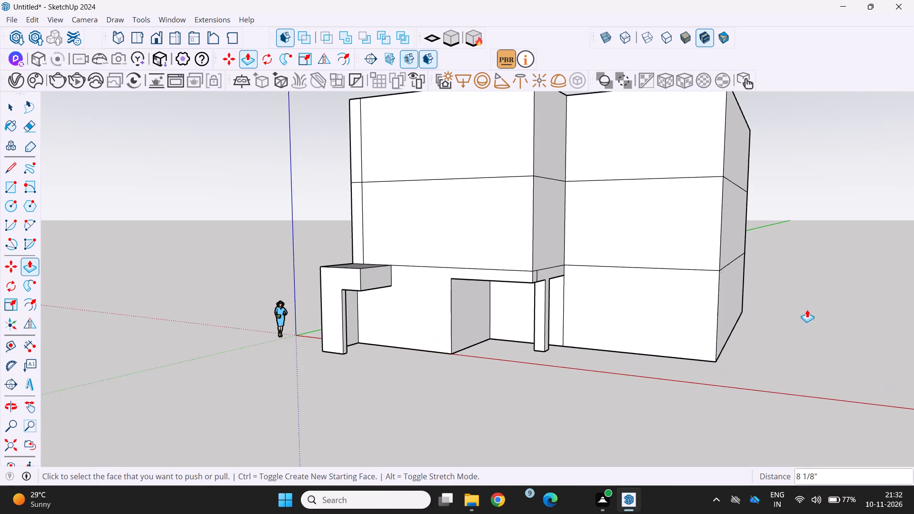
key("p")
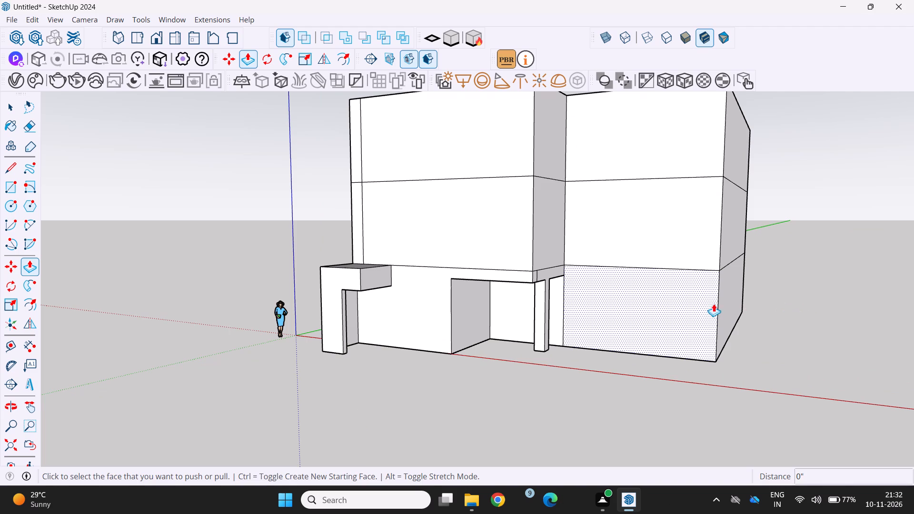
left_click(725, 299)
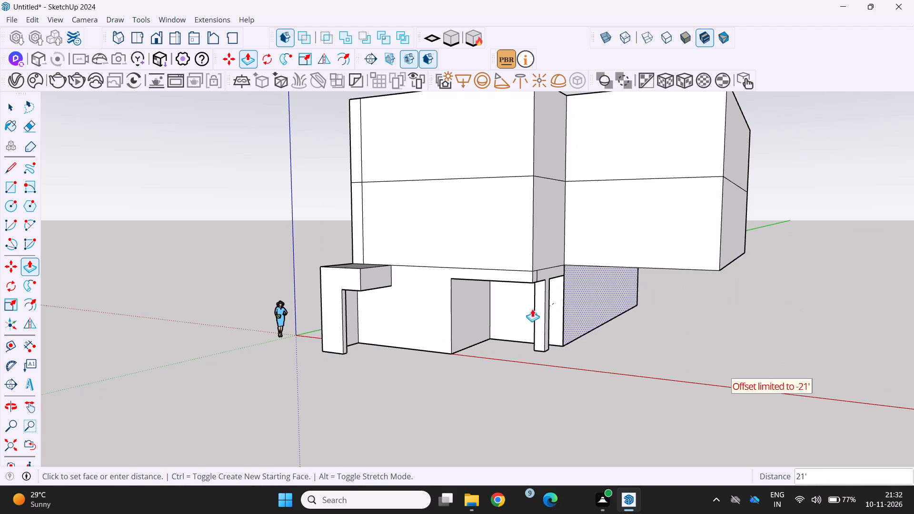
left_click(552, 296)
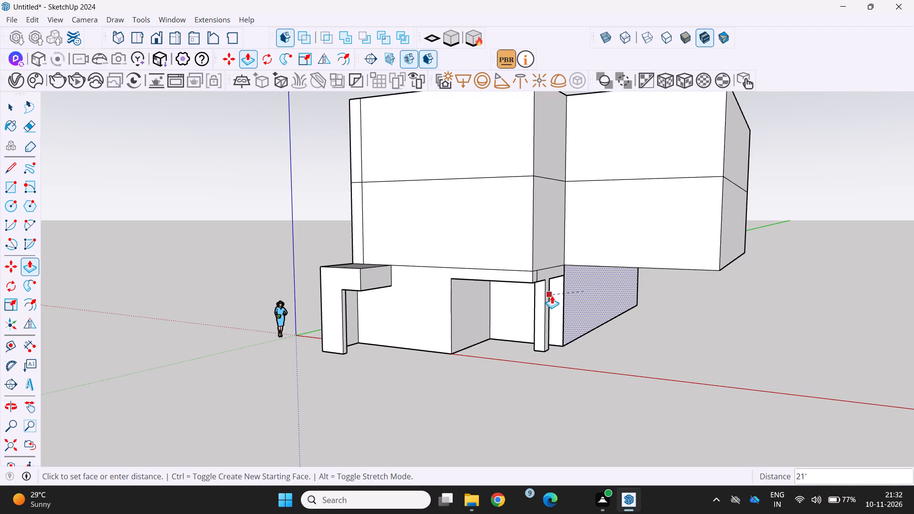
middle_click_drag(523, 286, 454, 298)
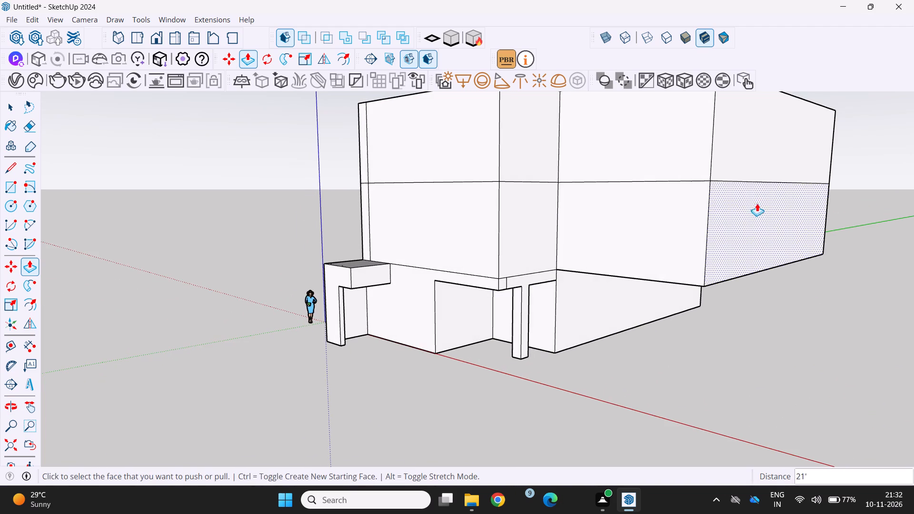
left_click(755, 207)
left_click(521, 190)
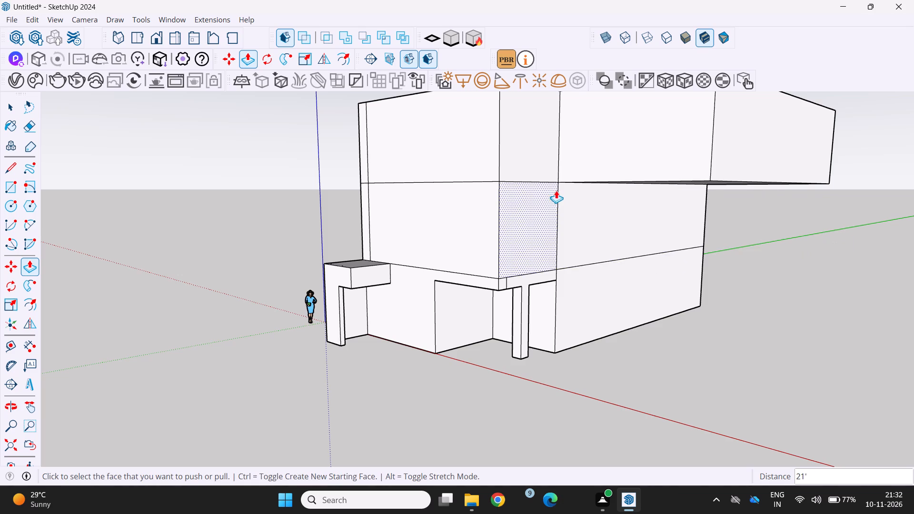
scroll(555, 195, "down", 6)
middle_click_drag(554, 198, 566, 241)
left_click(663, 165)
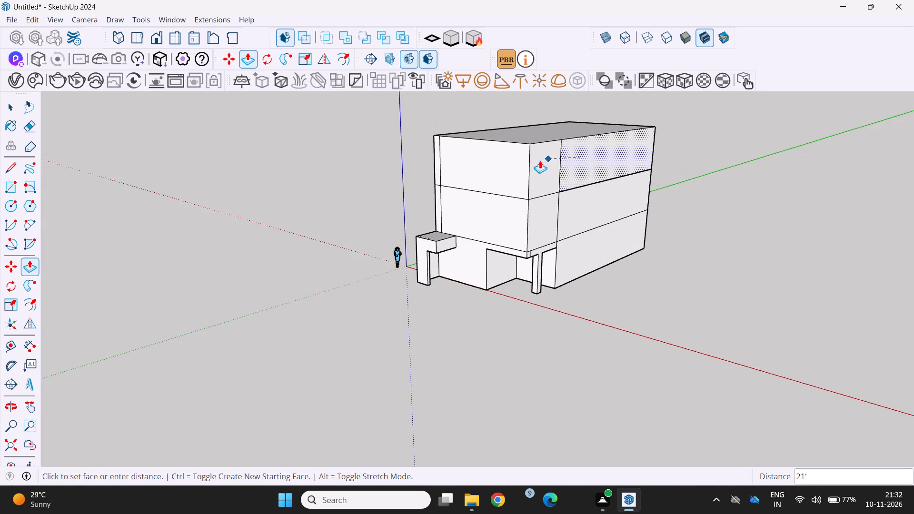
left_click(535, 181)
Examine the trimmed building from the front, above and the side, checking the entrance recess, canopy and columns.
scroll(540, 193, "down", 4)
middle_click_drag(545, 206, 575, 146)
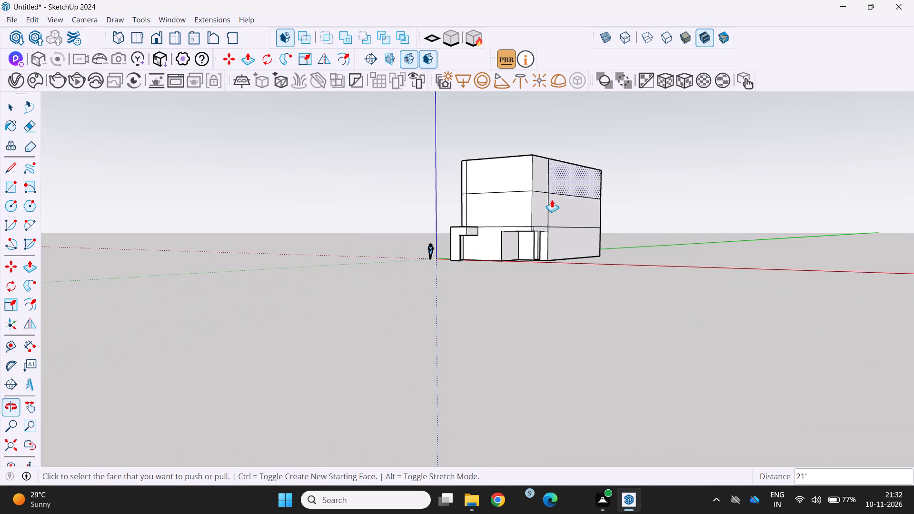
scroll(516, 225, "up", 4)
middle_click_drag(519, 222, 558, 227)
scroll(558, 227, "up", 4)
middle_click_drag(412, 273, 352, 288)
scroll(356, 288, "up", 1)
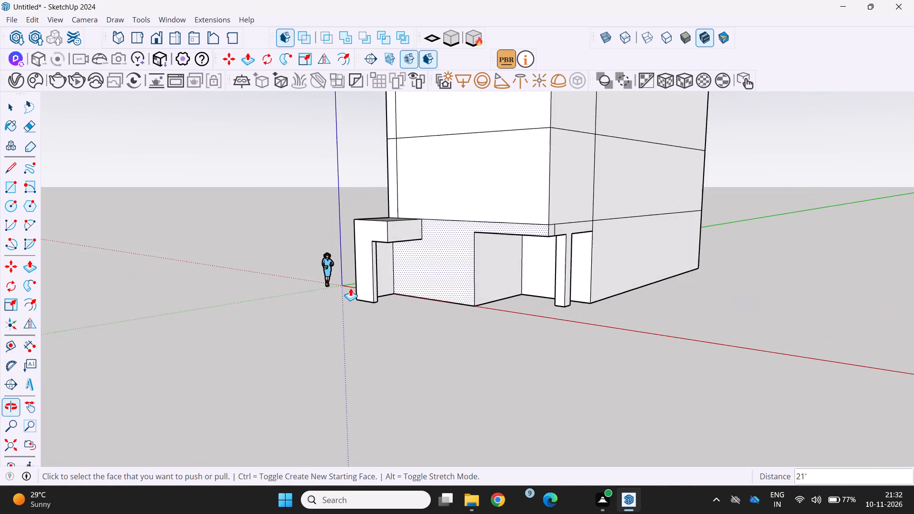
scroll(416, 272, "up", 2)
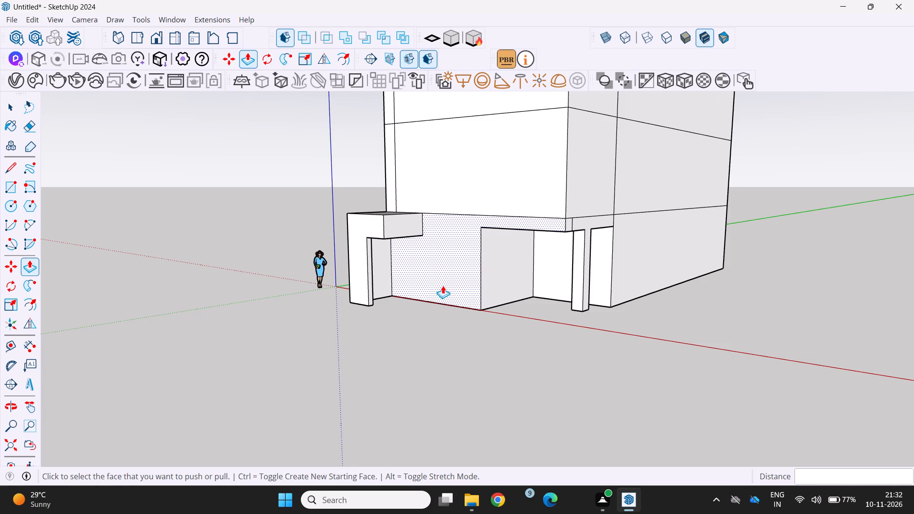
scroll(443, 286, "up", 1)
scroll(618, 246, "up", 5)
middle_click_drag(615, 241, 675, 285)
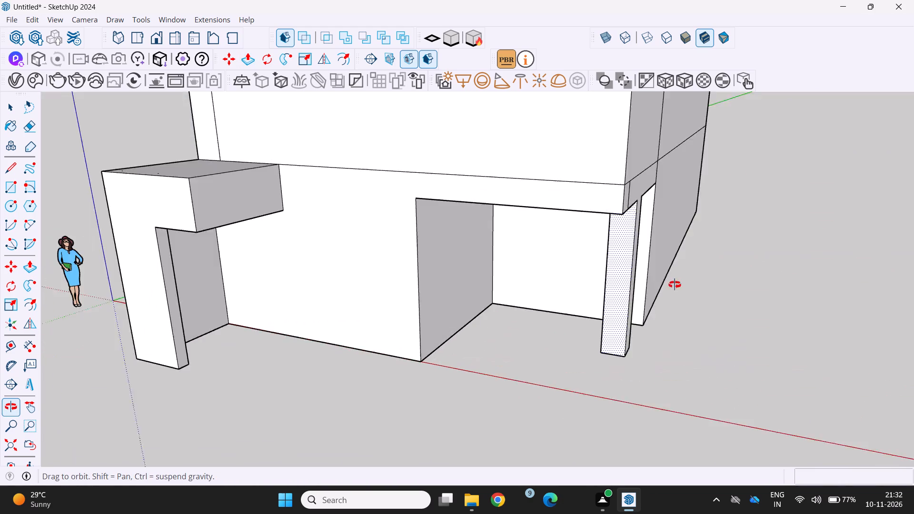
middle_click_drag(675, 285, 507, 338)
scroll(507, 342, "down", 1)
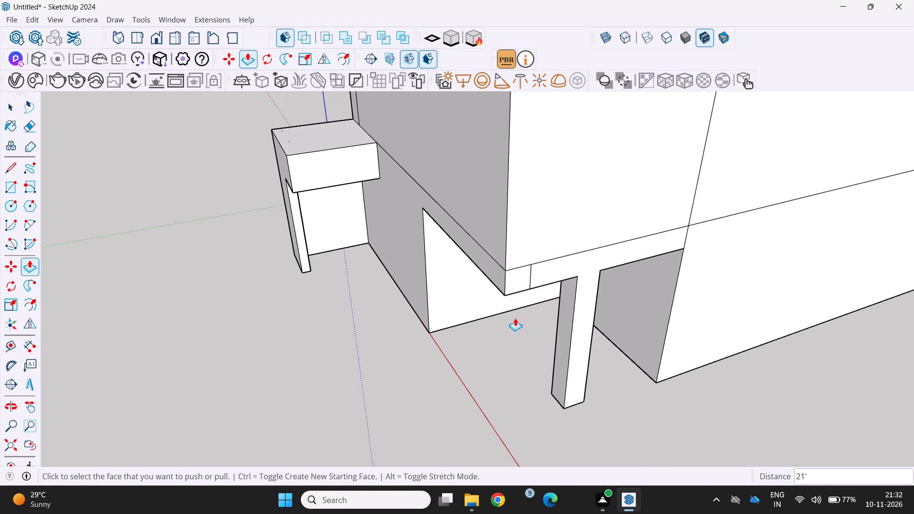
scroll(515, 318, "down", 1)
middle_click_drag(514, 318, 467, 341)
scroll(467, 341, "down", 8)
middle_click_drag(476, 323, 453, 281)
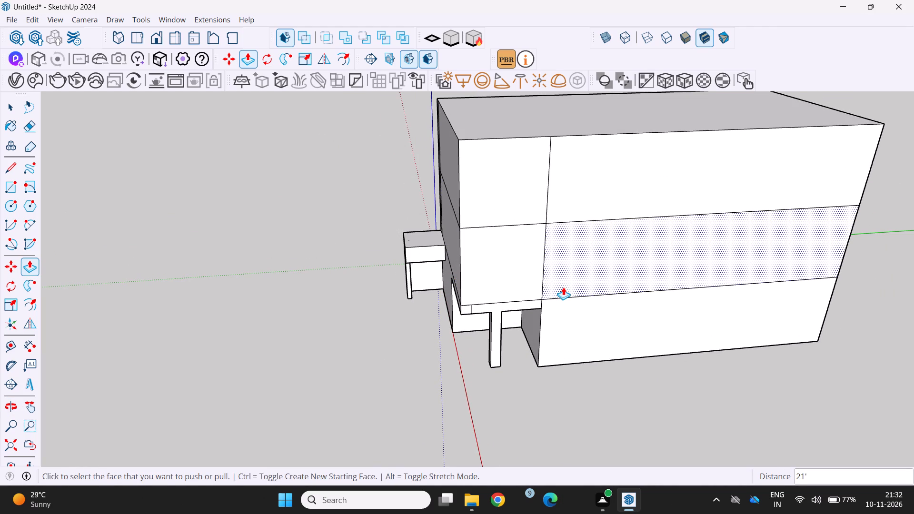
Place a vertical guide 2' from the bay's vertical edge on the middle floor of the long side wall.
key("t")
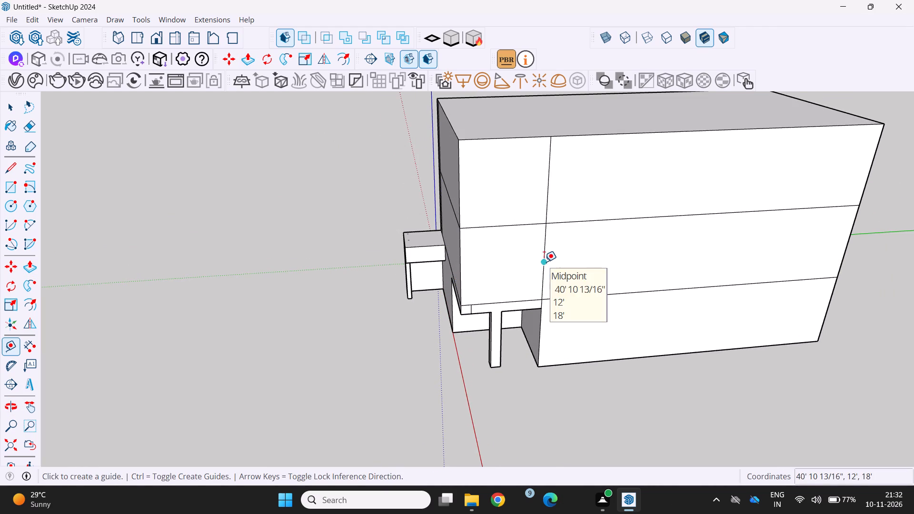
left_click(544, 262)
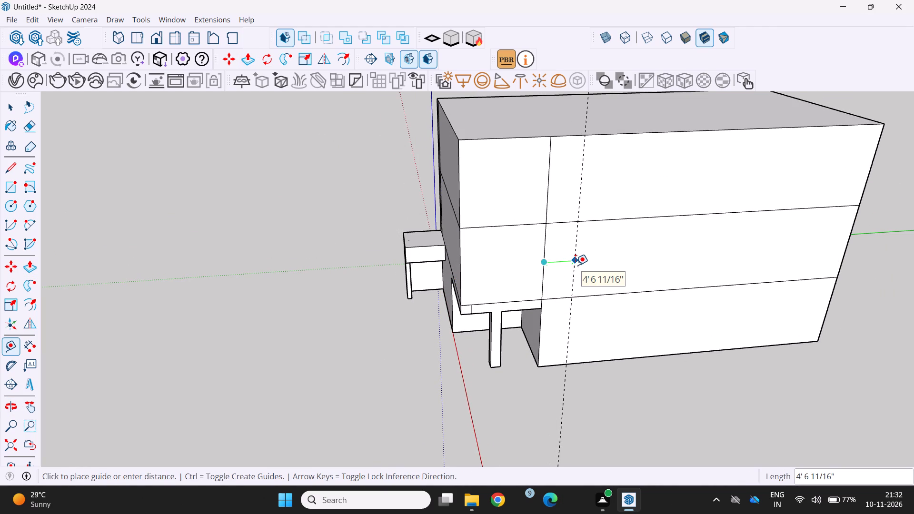
type("2'")
key("Return")
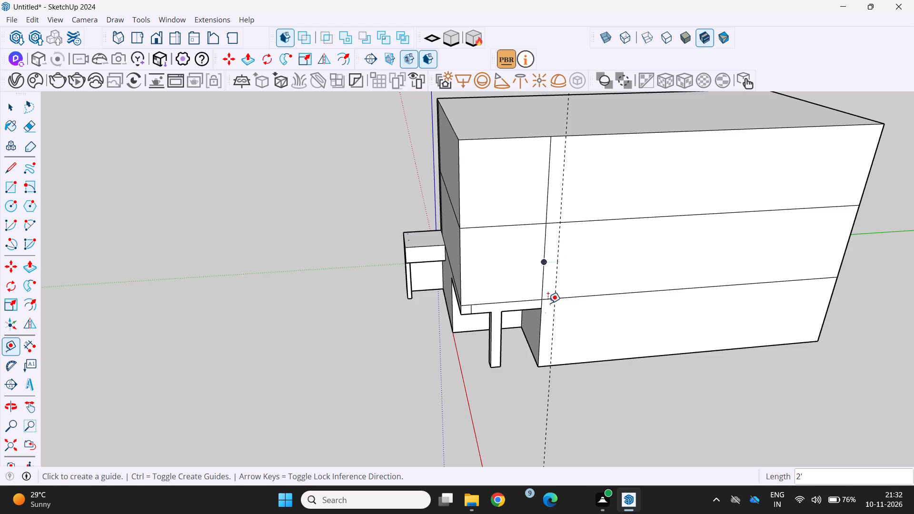
Draw a 2' wide rectangle between the bay edge and the guide, from the overhang's underside up to the middle floor's top line.
scroll(536, 310, "up", 2)
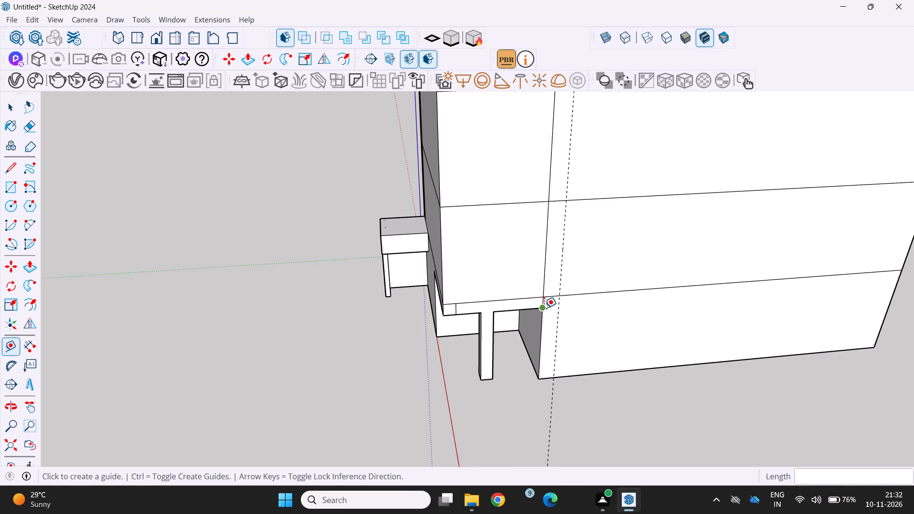
key("r")
left_click(544, 308)
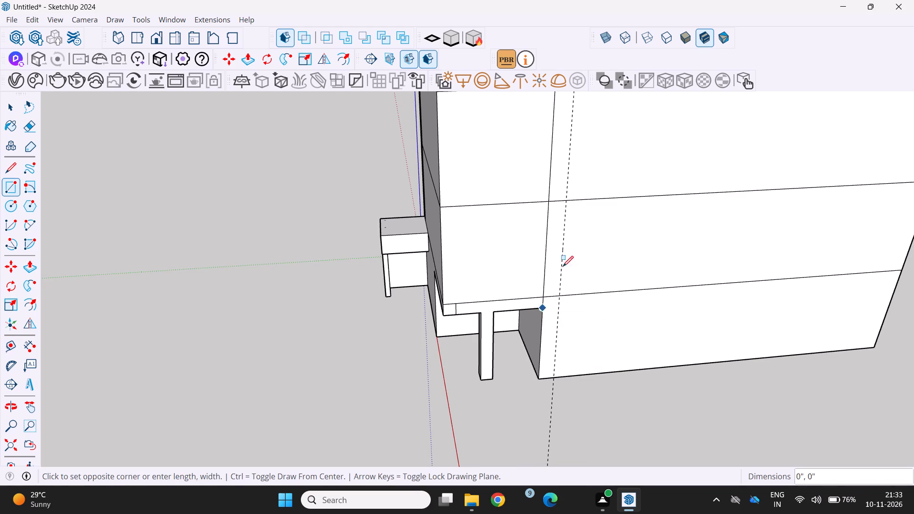
left_click(567, 203)
Erase the horizontal floor-line segment crossing the new 2' wide rectangle.
scroll(531, 259, "down", 3)
scroll(523, 301, "up", 4)
key("e")
scroll(541, 293, "up", 2)
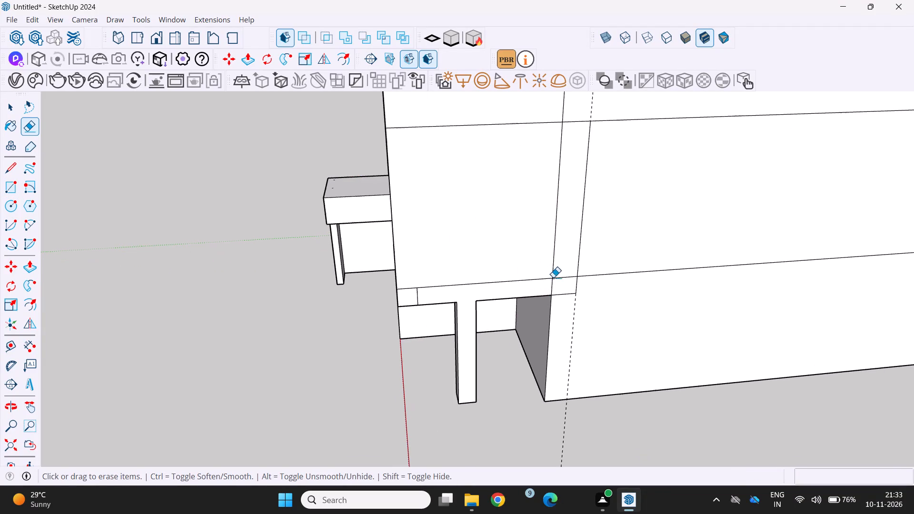
left_click(559, 279)
scroll(559, 276, "down", 6)
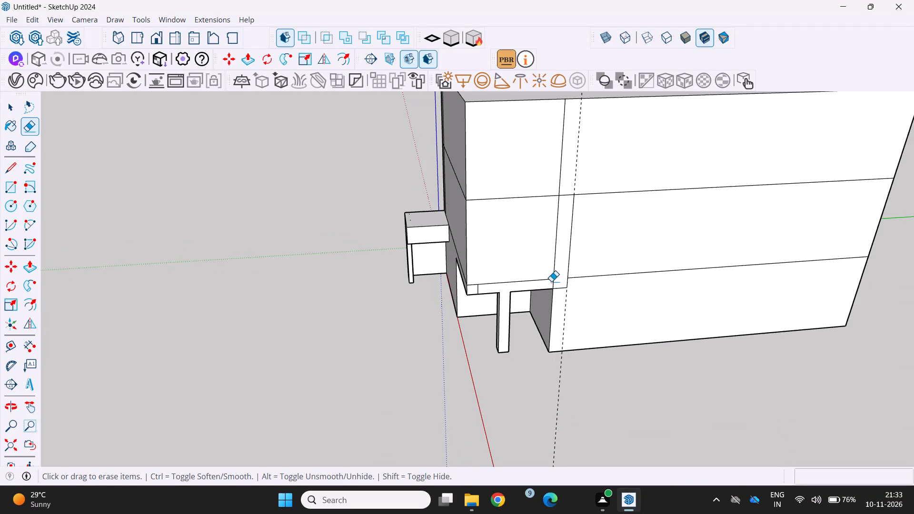
Pull the 2' wide strip 7' out from the side wall to form a vertical fin.
key("p")
left_click(563, 250)
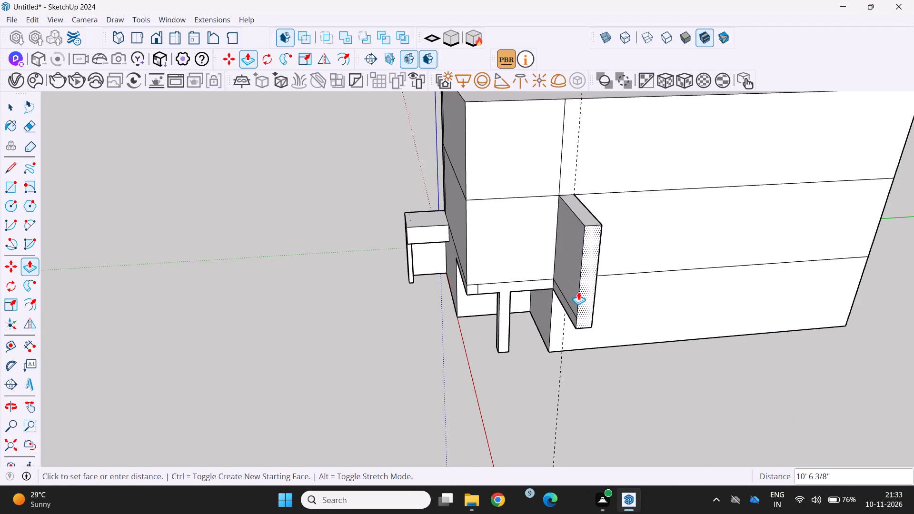
key("7")
key("apostrophe")
key("Return")
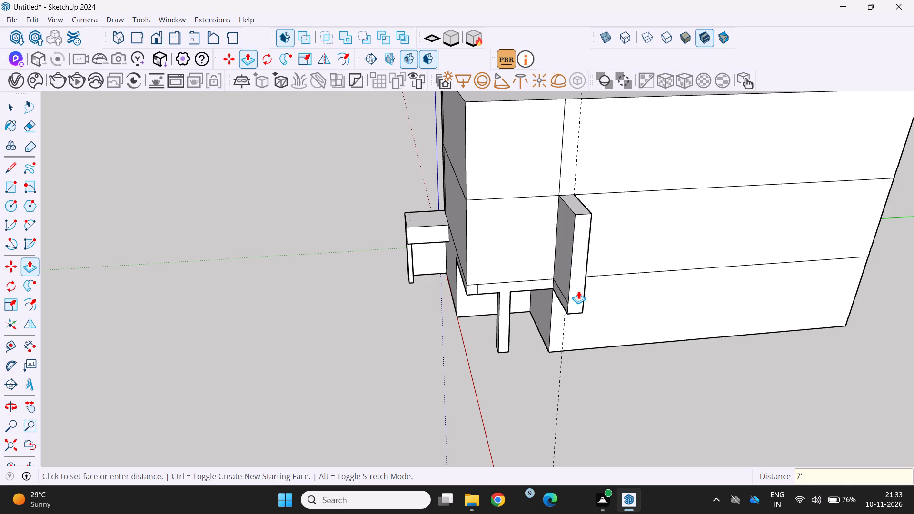
Erase the leftover horizontal lines on both broad sides of the projecting fin.
scroll(577, 292, "down", 1)
middle_click_drag(576, 291, 643, 246)
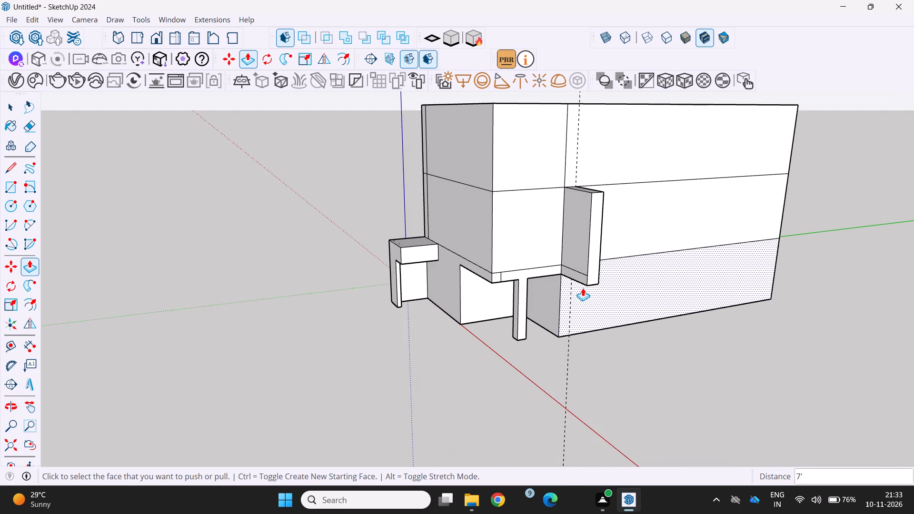
scroll(574, 303, "up", 3)
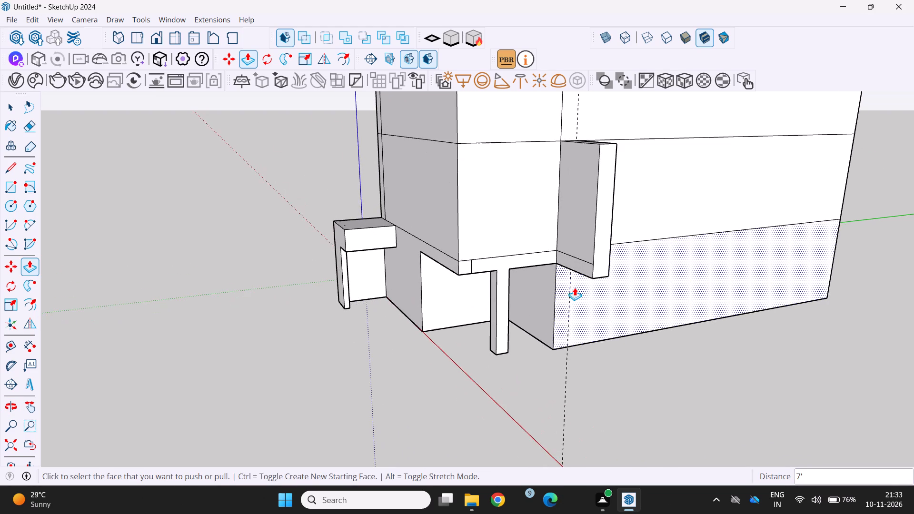
middle_click_drag(576, 283, 658, 280)
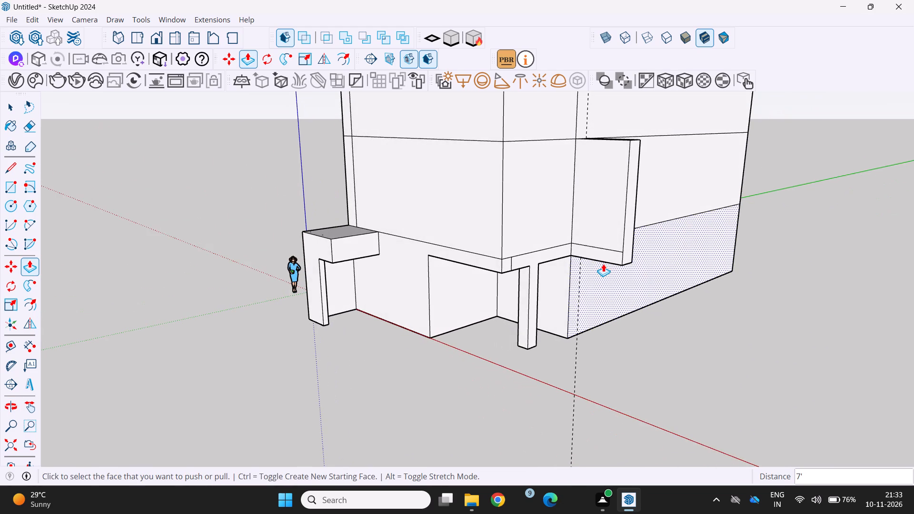
key("e")
left_click(608, 251)
scroll(606, 252, "down", 3)
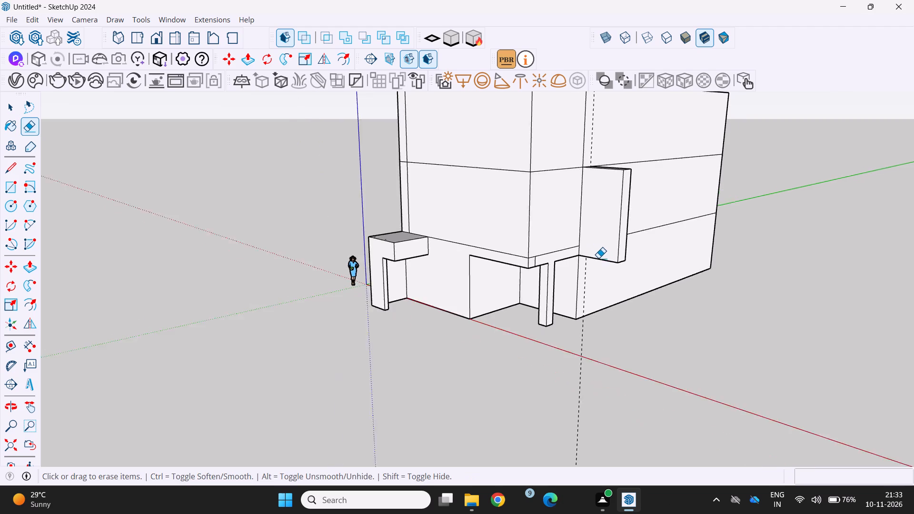
middle_click_drag(597, 258, 317, 316)
scroll(338, 299, "down", 5)
middle_click_drag(339, 299, 300, 288)
scroll(439, 317, "up", 3)
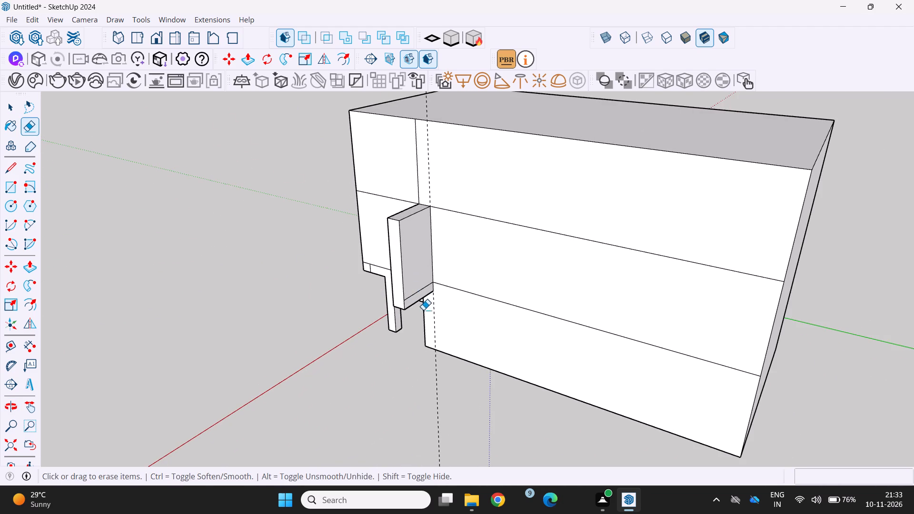
scroll(412, 304, "up", 1)
left_click(412, 294)
Erase the vertical construction guide running beside the fin.
scroll(414, 293, "down", 3)
middle_click_drag(414, 295, 449, 269)
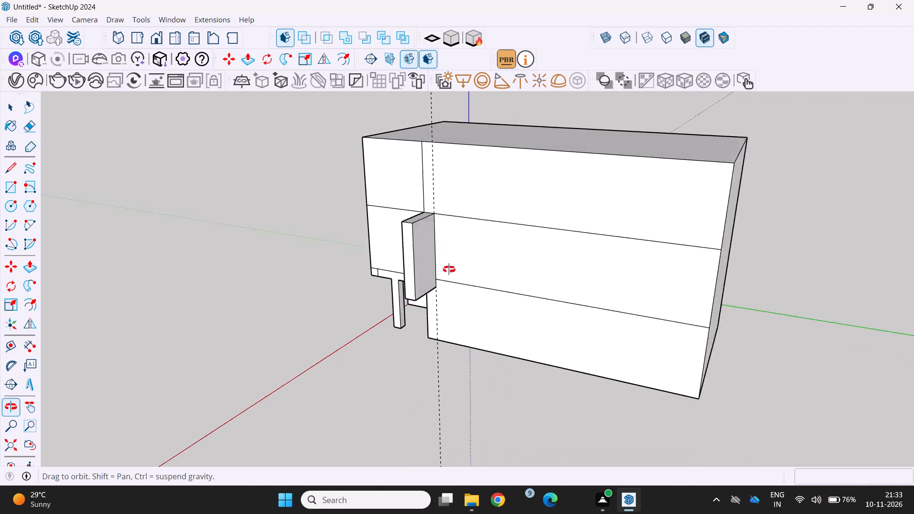
middle_click_drag(449, 269, 484, 269)
scroll(481, 268, "down", 7)
scroll(428, 198, "up", 4)
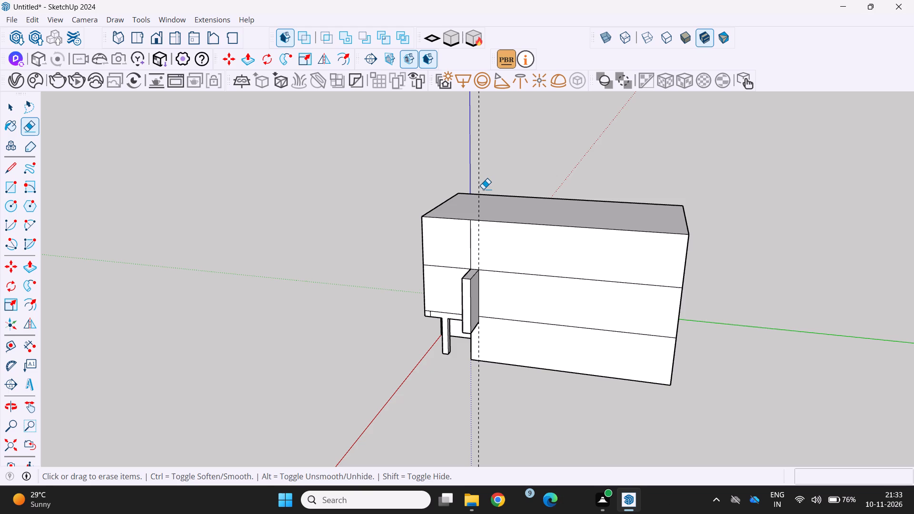
left_click(478, 183)
Examine the fin and the column under the overhang from around the building and up close.
scroll(485, 202, "down", 5)
middle_click_drag(484, 204, 510, 173)
scroll(437, 259, "up", 2)
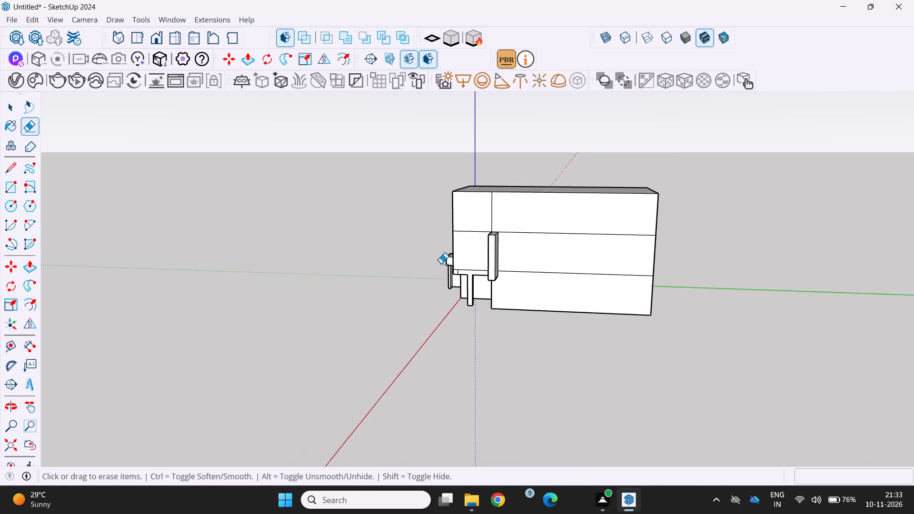
scroll(441, 263, "up", 3)
middle_click_drag(522, 288, 322, 361)
middle_click_drag(383, 333, 429, 303)
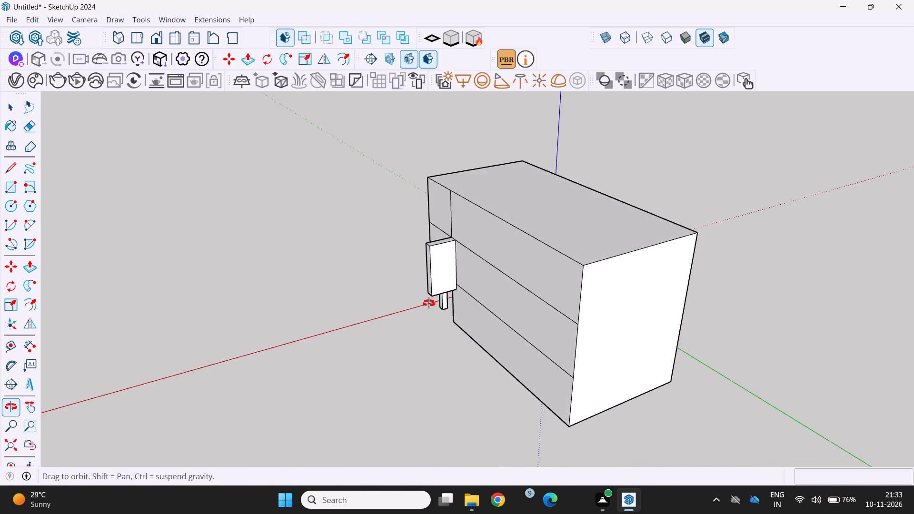
middle_click_drag(429, 303, 490, 272)
scroll(490, 272, "up", 1)
scroll(358, 245, "up", 4)
middle_click_drag(475, 270, 557, 255)
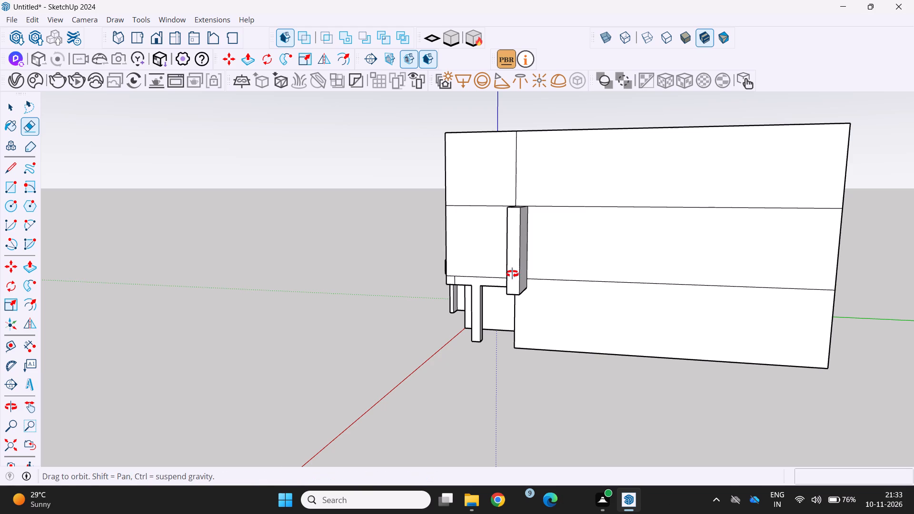
middle_click(513, 274)
scroll(532, 249, "up", 3)
middle_click_drag(501, 263, 533, 279)
scroll(533, 279, "up", 1)
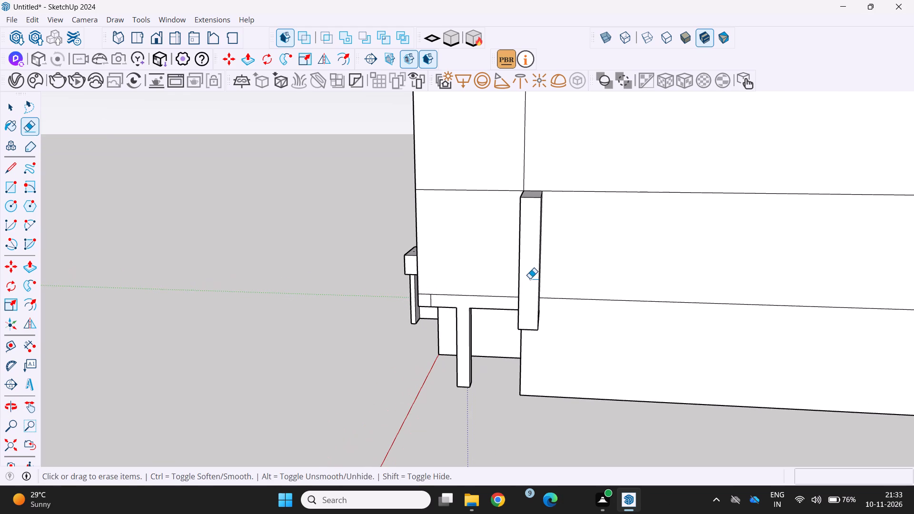
Place a vertical guide 1' in from the side edge of the fin's narrow end face, along its centre.
key("t")
left_click(538, 273)
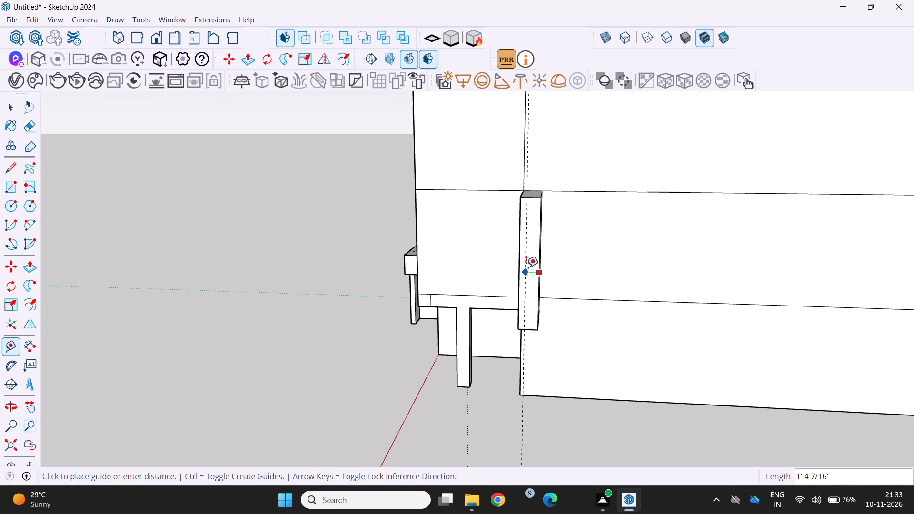
key("1")
key("apostrophe")
key("Return")
Add two vertical guides, one 1" to each side of the centre guide on the fin's end face.
scroll(527, 282, "up", 6)
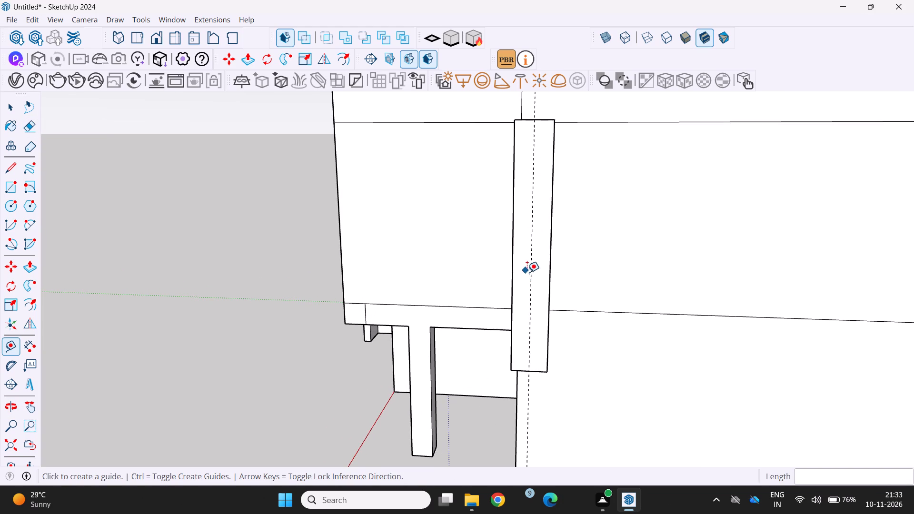
left_click(532, 277)
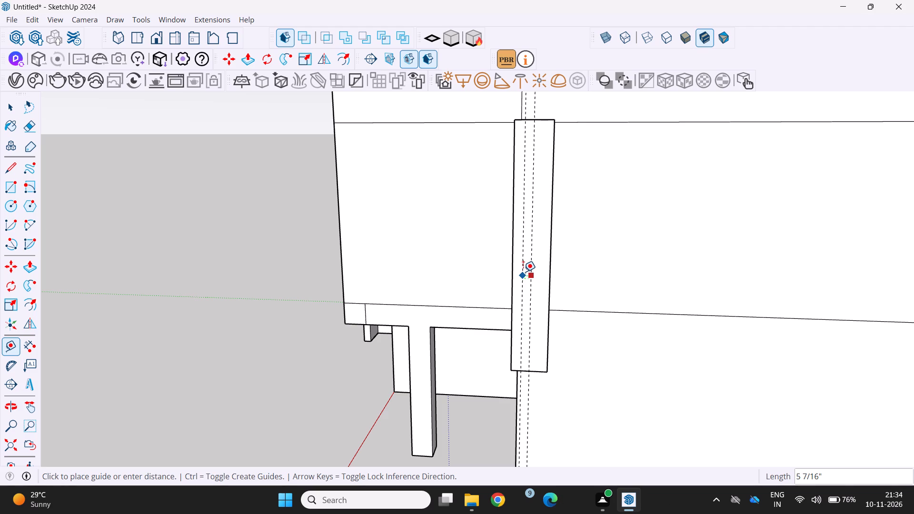
key("1")
key("Return")
scroll(545, 284, "up", 8)
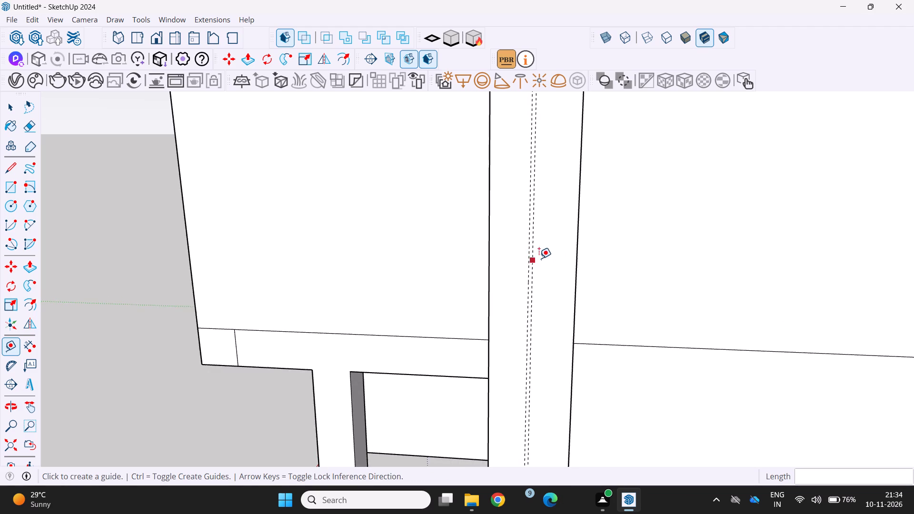
scroll(532, 258, "up", 3)
left_click(531, 266)
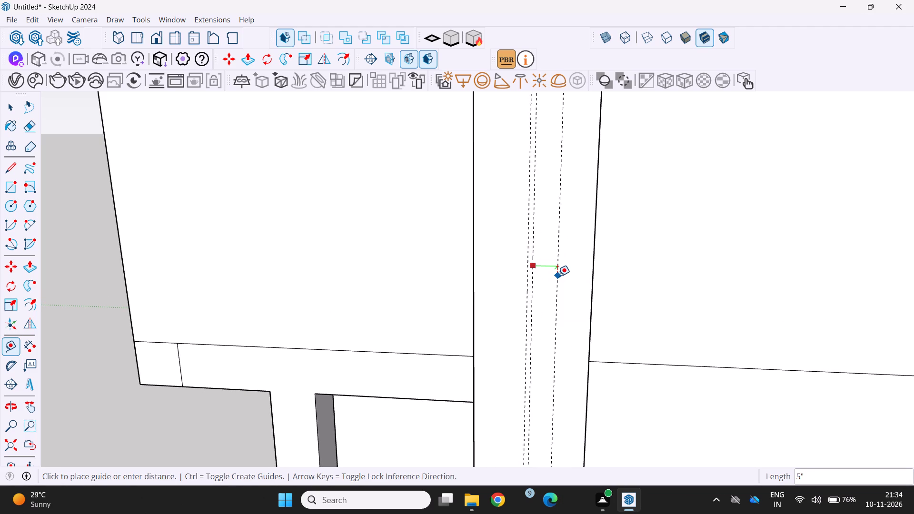
key("1")
key("Return")
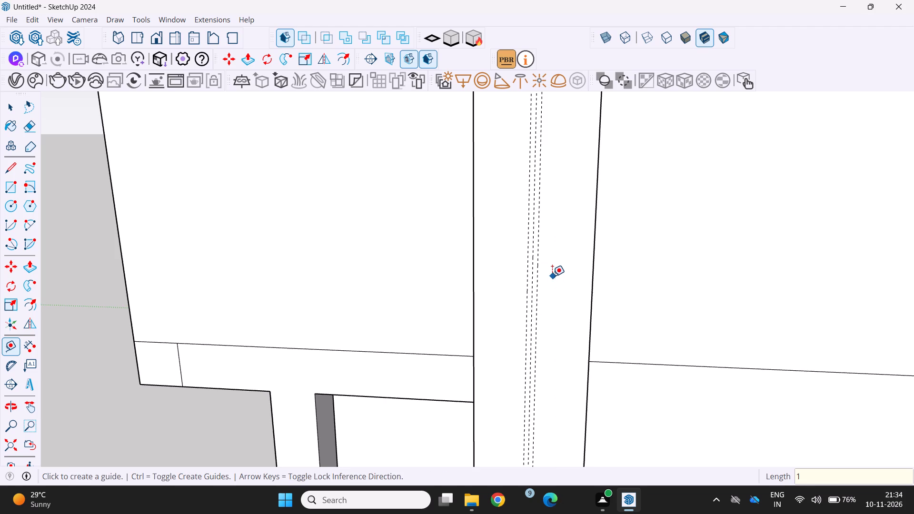
Draw a 2" by 13' 6" rectangle between the outer guides, over the full height of the fin's end face.
scroll(551, 277, "down", 5)
middle_click_drag(507, 254, 520, 289)
scroll(520, 289, "down", 5)
scroll(523, 173, "up", 1)
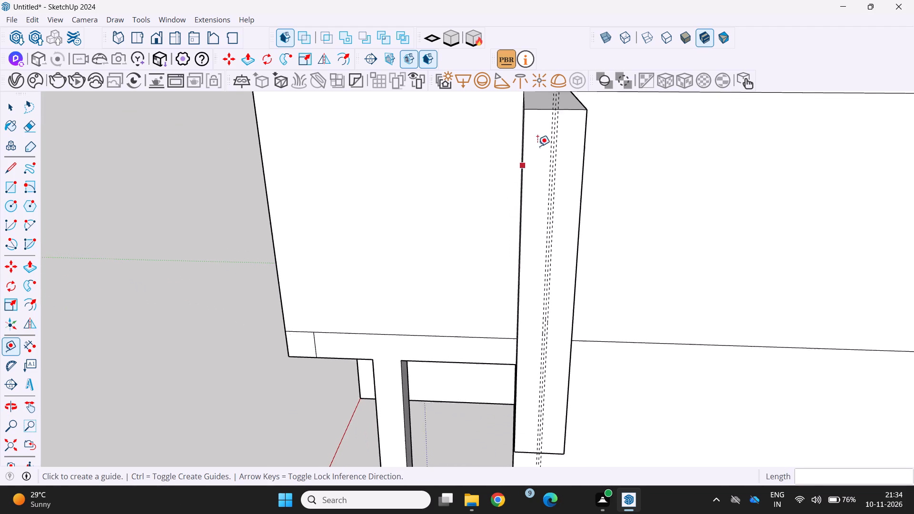
scroll(537, 146, "up", 2)
middle_click_drag(553, 170, 536, 229)
scroll(536, 229, "down", 4)
middle_click_drag(532, 221, 536, 188)
scroll(551, 184, "up", 10)
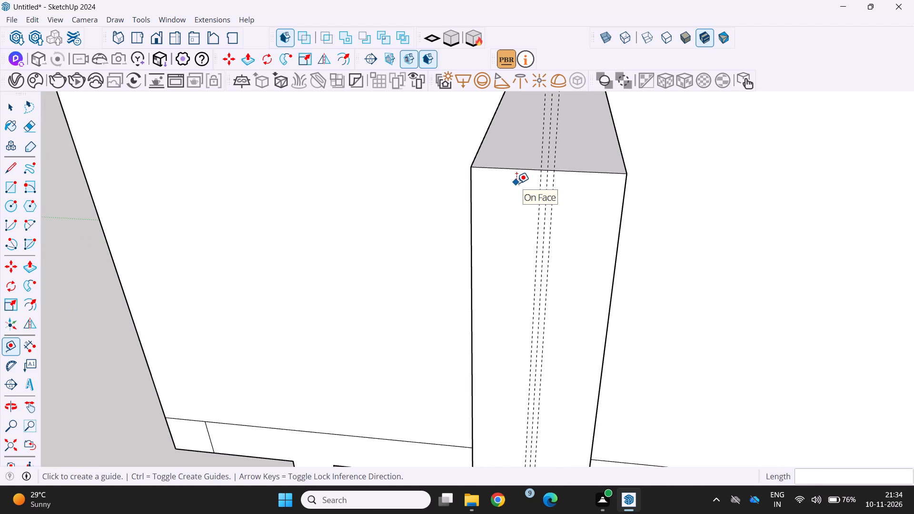
key("r")
scroll(543, 190, "up", 3)
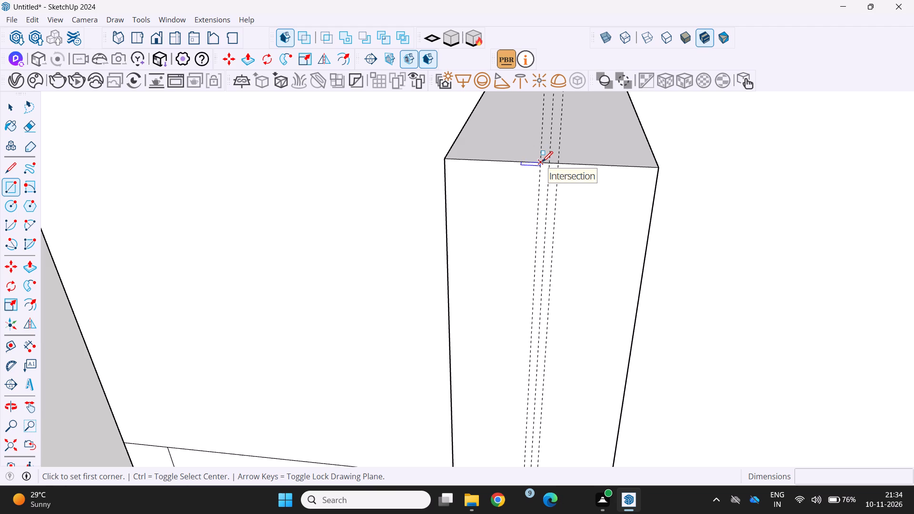
left_click(539, 164)
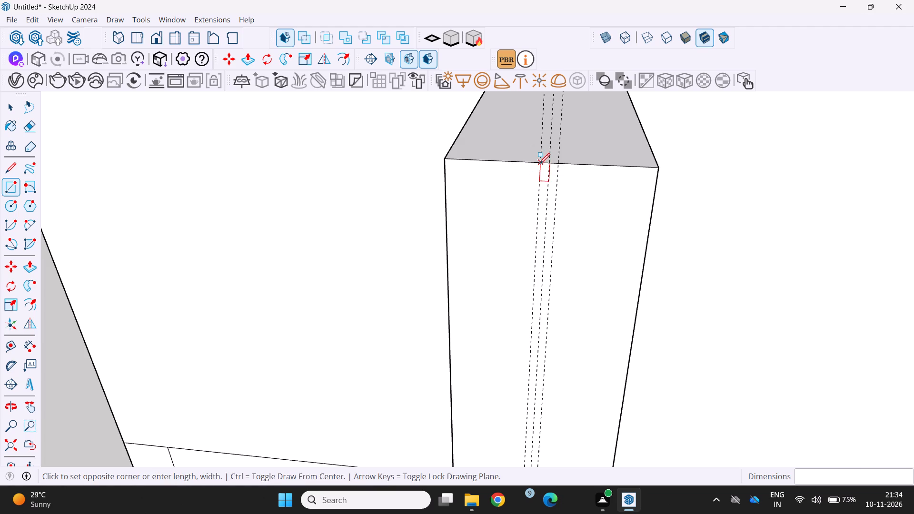
scroll(542, 181, "down", 10)
scroll(507, 278, "down", 5)
scroll(522, 213, "down", 6)
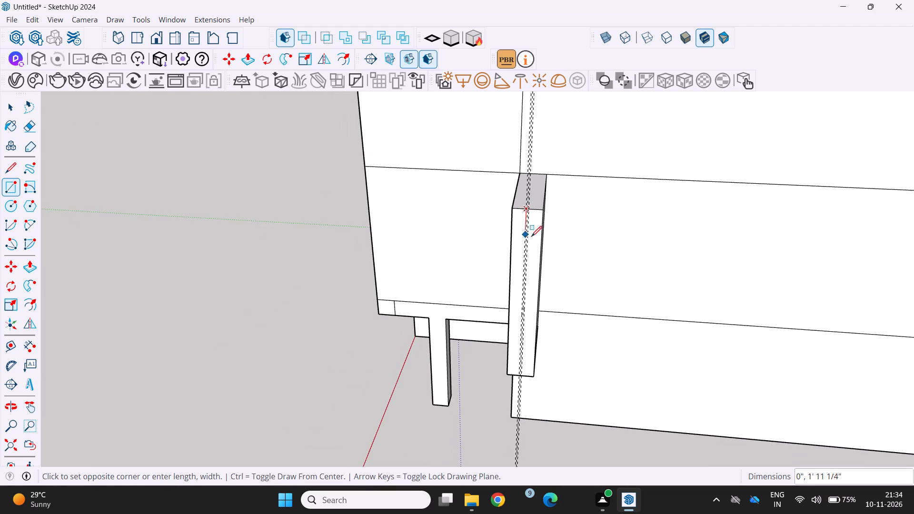
scroll(496, 346, "up", 3)
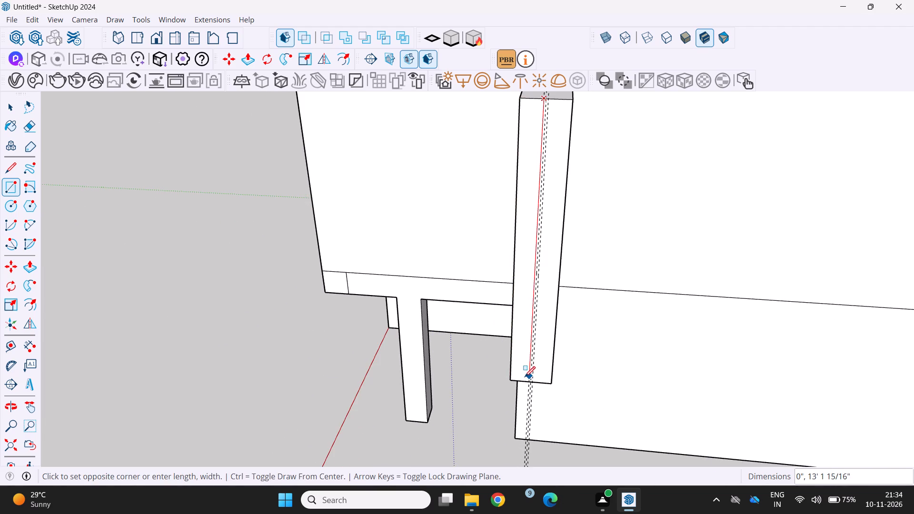
scroll(524, 380, "up", 9)
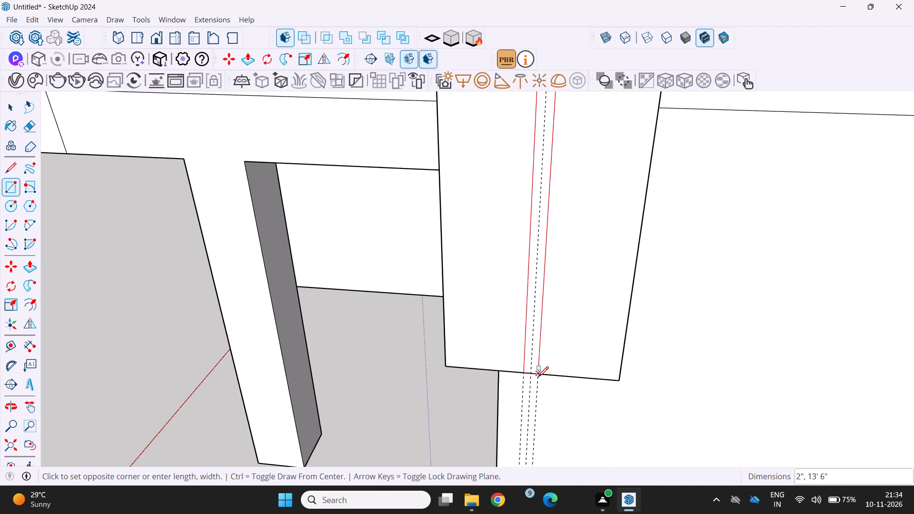
left_click(538, 376)
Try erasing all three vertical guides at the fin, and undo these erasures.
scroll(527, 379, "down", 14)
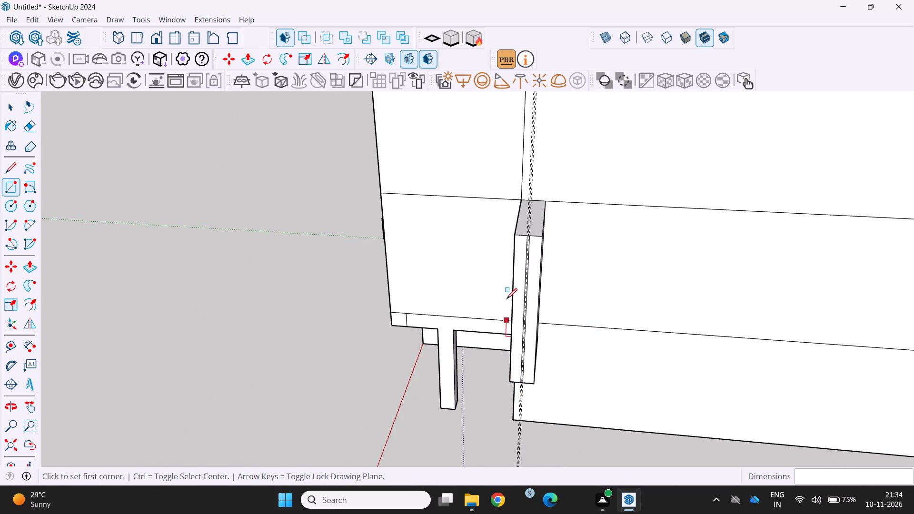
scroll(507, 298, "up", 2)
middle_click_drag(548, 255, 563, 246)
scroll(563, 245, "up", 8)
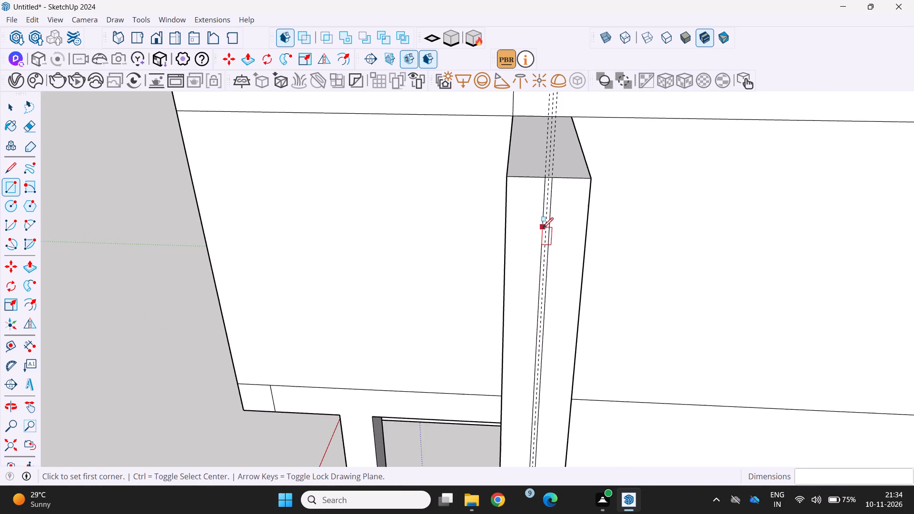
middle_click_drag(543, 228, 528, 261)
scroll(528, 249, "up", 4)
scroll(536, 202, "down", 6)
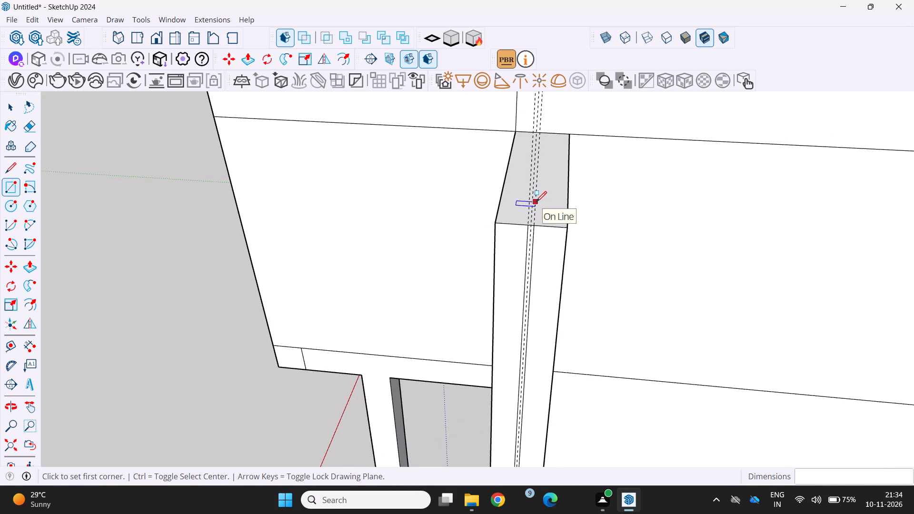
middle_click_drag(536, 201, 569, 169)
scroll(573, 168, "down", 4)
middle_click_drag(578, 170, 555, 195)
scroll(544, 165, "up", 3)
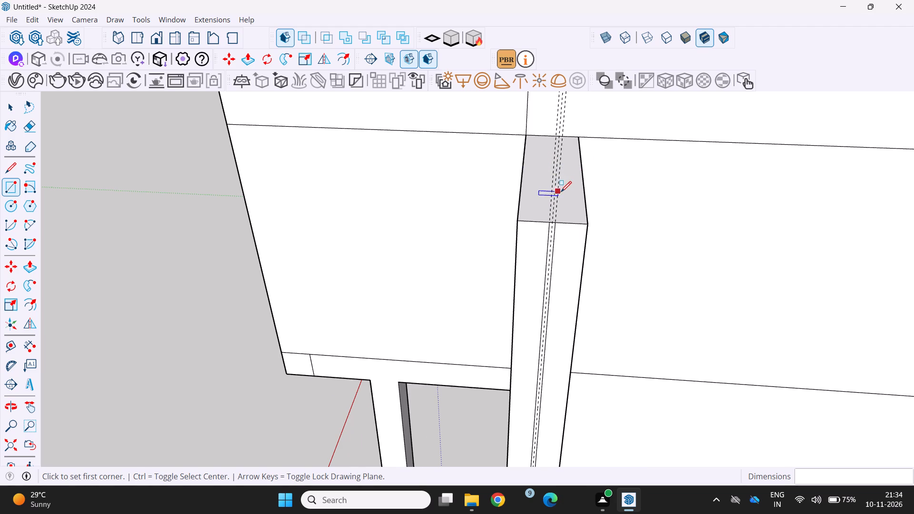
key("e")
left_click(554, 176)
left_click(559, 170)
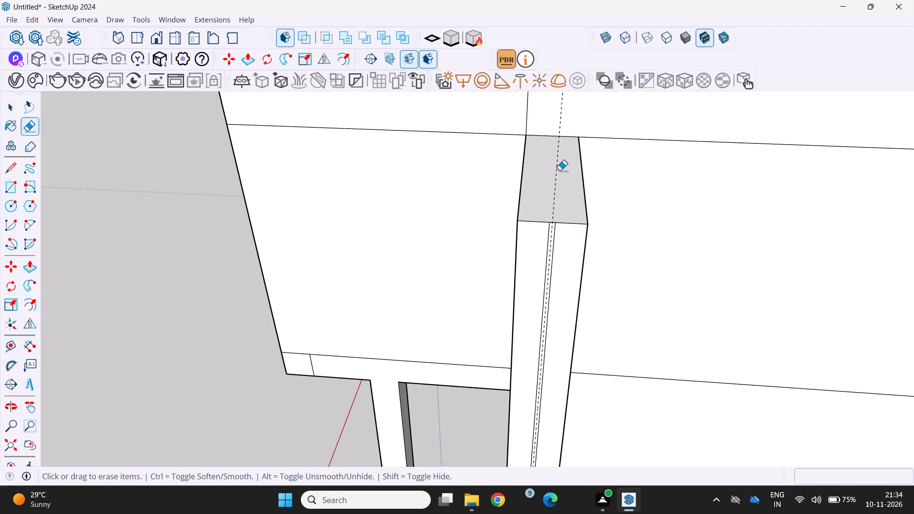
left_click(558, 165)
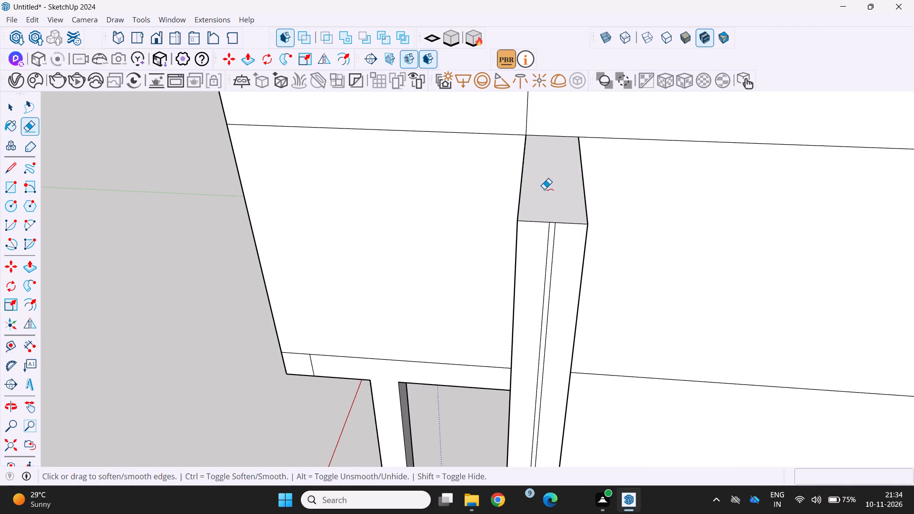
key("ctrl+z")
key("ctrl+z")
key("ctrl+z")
Erase only the centre guide running inside the narrow strip on the fin's end face.
scroll(561, 237, "up", 2)
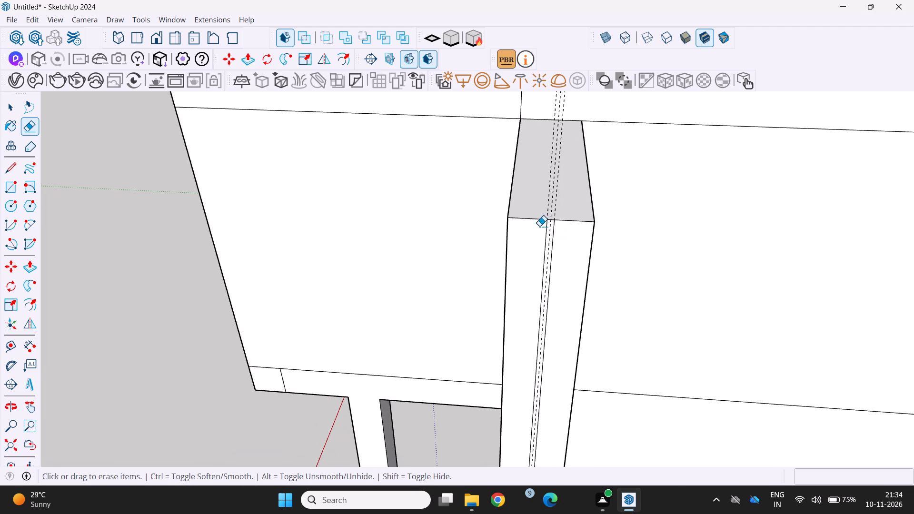
middle_click_drag(521, 233, 458, 263)
scroll(478, 244, "up", 1)
middle_click_drag(476, 239, 367, 262)
scroll(382, 256, "down", 1)
middle_click_drag(381, 259, 576, 208)
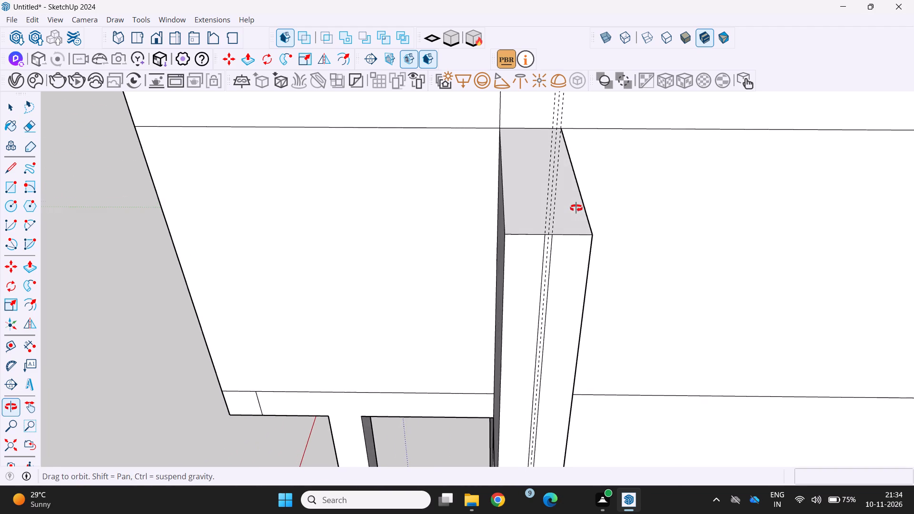
middle_click_drag(576, 208, 576, 209)
scroll(510, 287, "up", 5)
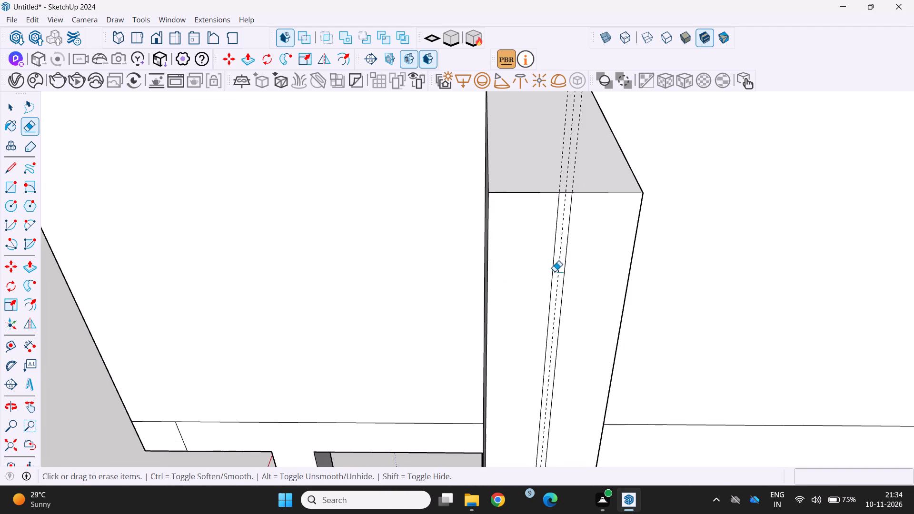
scroll(554, 270, "up", 4)
left_click(561, 284)
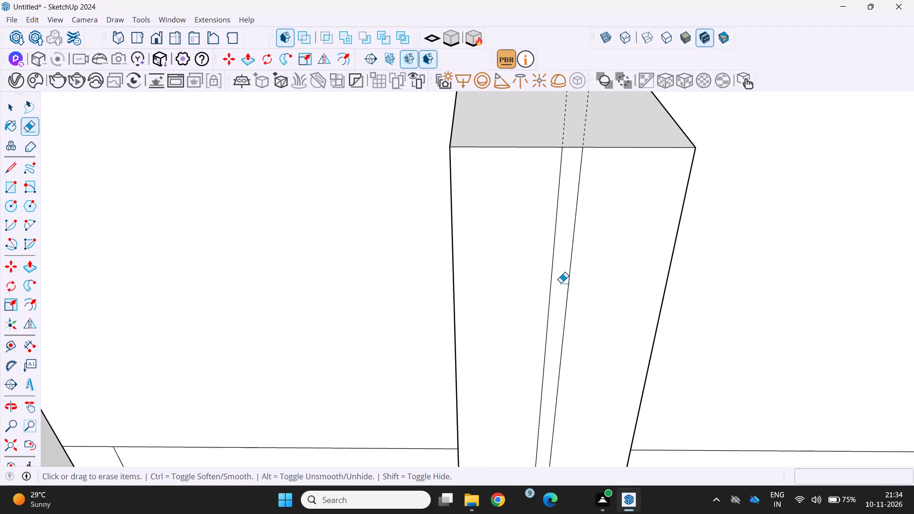
Push the 2" wide strip 3" into the fin to form a vertical groove.
scroll(559, 287, "down", 5)
key("p")
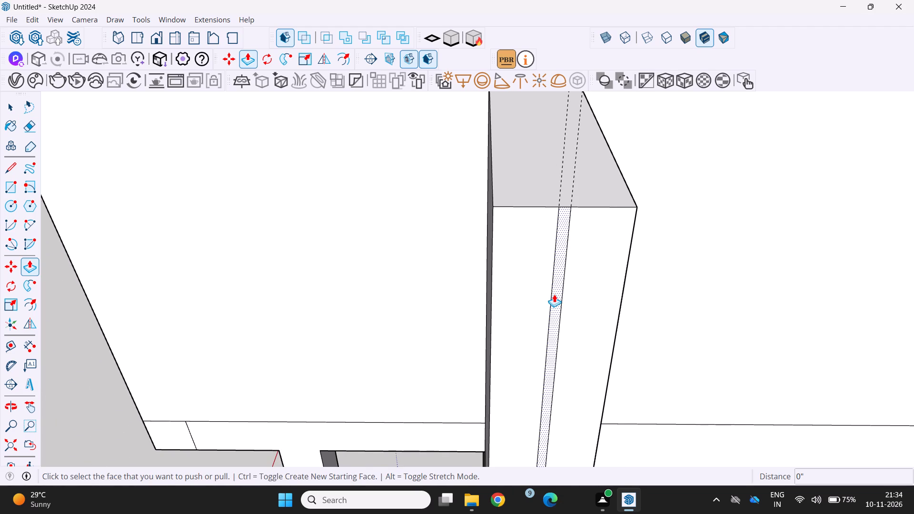
left_click(554, 294)
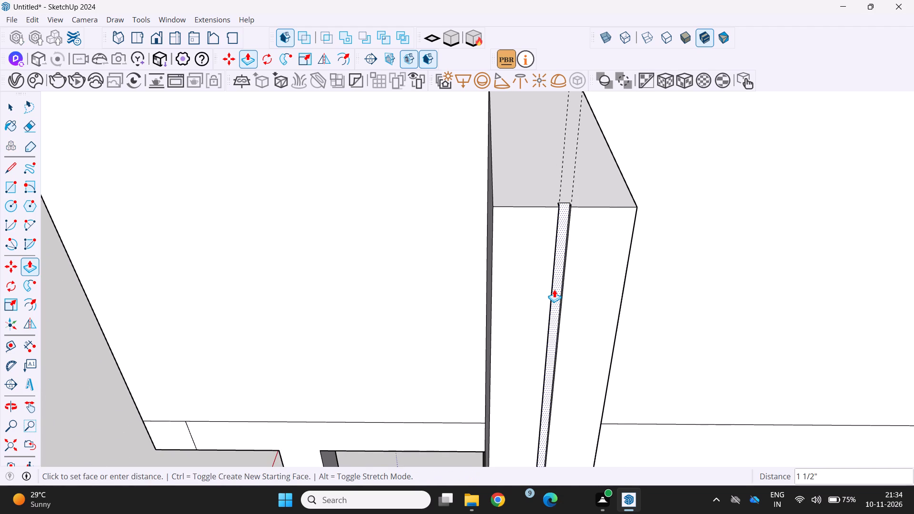
key("3")
key("Return")
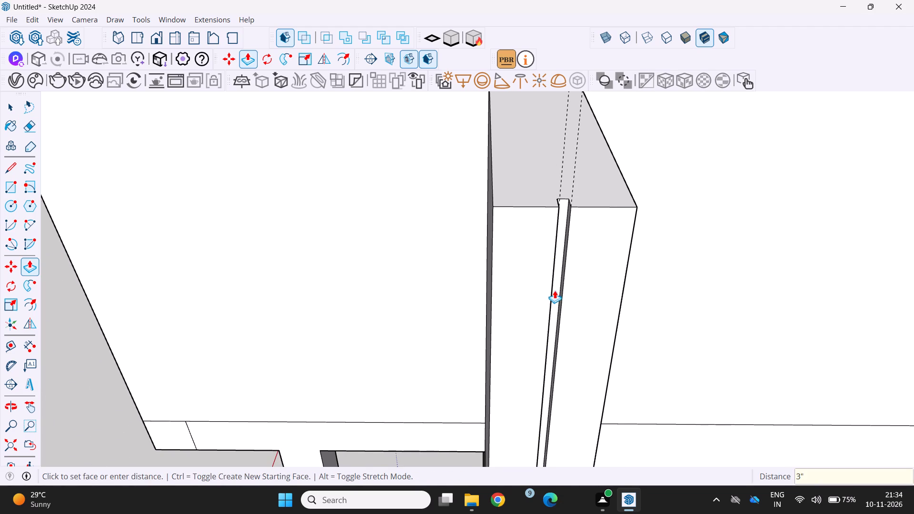
Examine the groove in the fin's end face from both sides and from above.
middle_click_drag(549, 293, 354, 311)
scroll(354, 308, "down", 6)
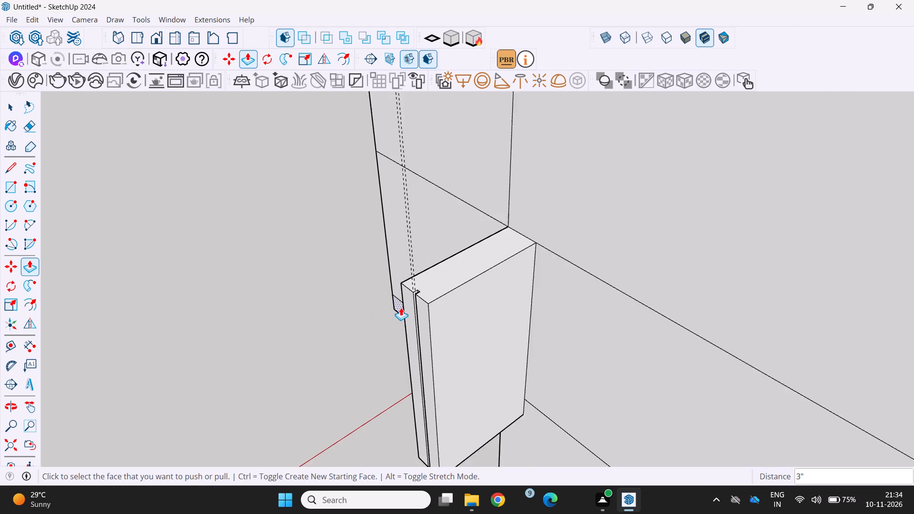
scroll(401, 307, "up", 3)
middle_click_drag(400, 307, 522, 296)
scroll(531, 271, "down", 4)
middle_click_drag(528, 273, 548, 236)
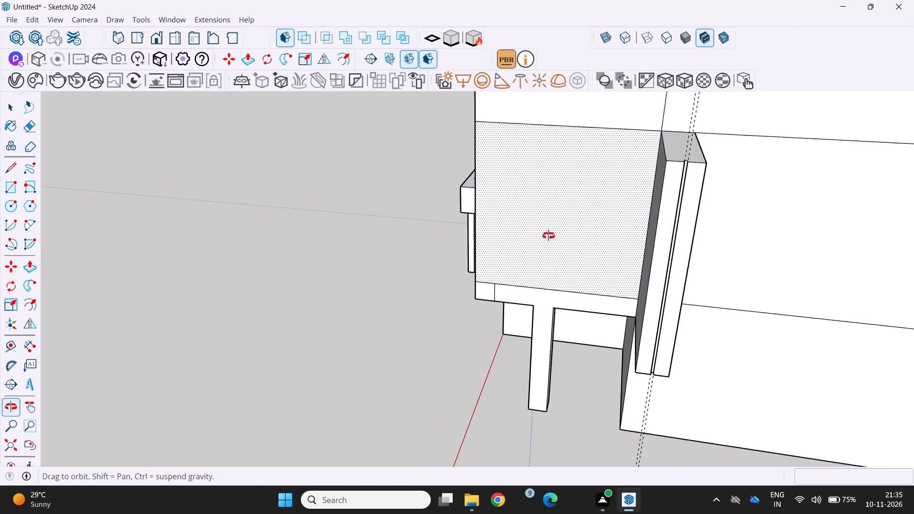
middle_click_drag(548, 236, 549, 235)
scroll(591, 215, "up", 3)
middle_click_drag(591, 222, 536, 277)
scroll(535, 279, "down", 5)
scroll(567, 271, "up", 5)
middle_click_drag(587, 269, 587, 270)
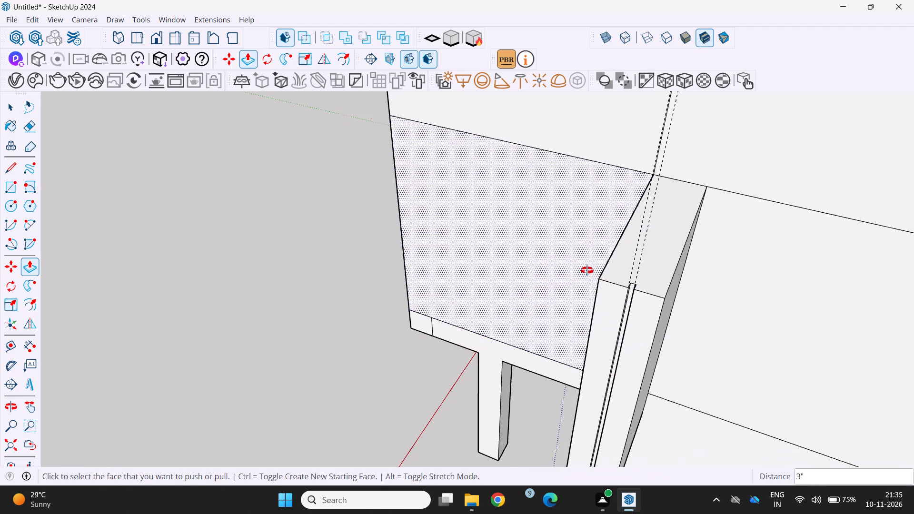
middle_click_drag(587, 270, 581, 276)
scroll(581, 276, "up", 1)
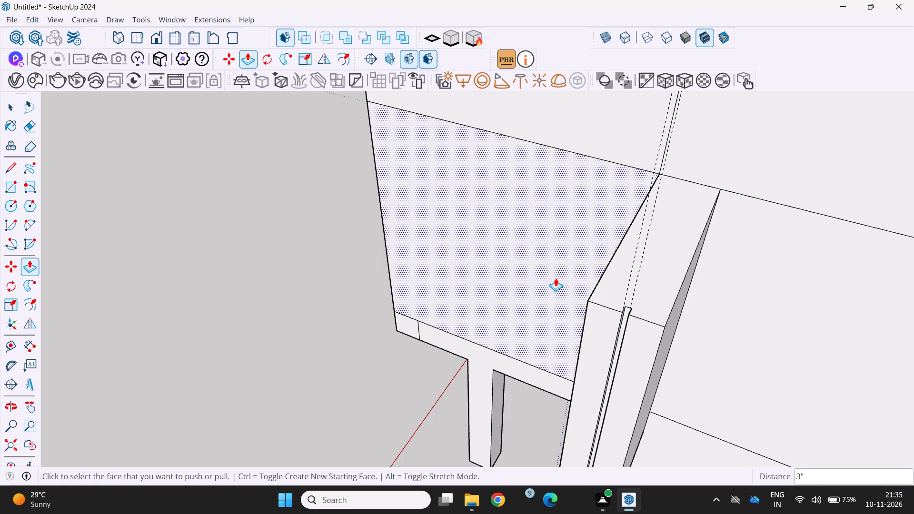
Draw two rectangles on the fin's top face, from the groove's inner corners back to the wall, the first 6'9" by 11".
scroll(556, 278, "down", 1)
middle_click_drag(556, 278, 625, 248)
scroll(626, 248, "down", 6)
middle_click_drag(627, 254, 598, 258)
scroll(617, 249, "up", 3)
middle_click_drag(620, 253, 576, 285)
scroll(576, 284, "up", 1)
scroll(648, 292, "up", 3)
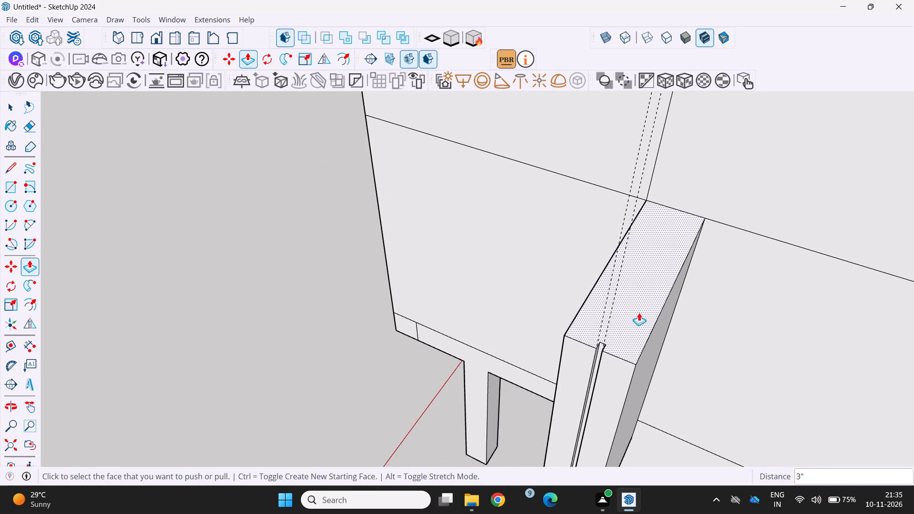
key("r")
scroll(619, 333, "up", 3)
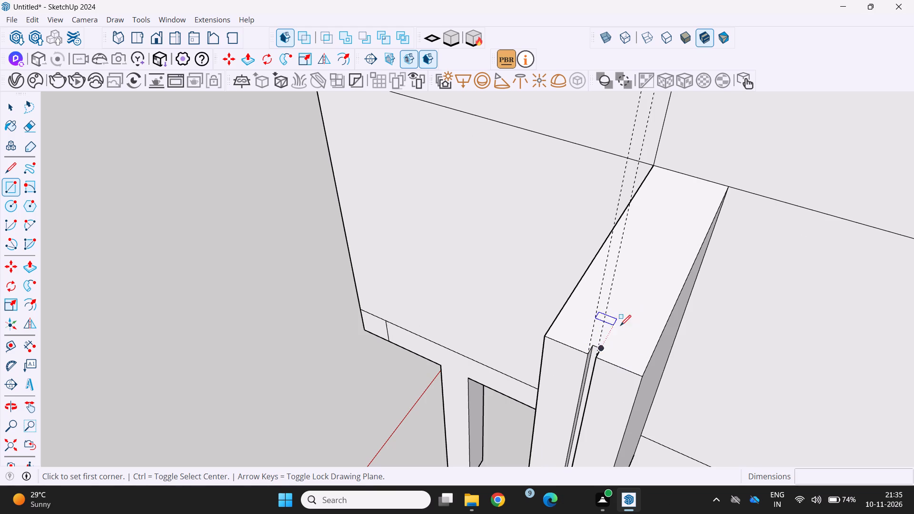
left_click(604, 350)
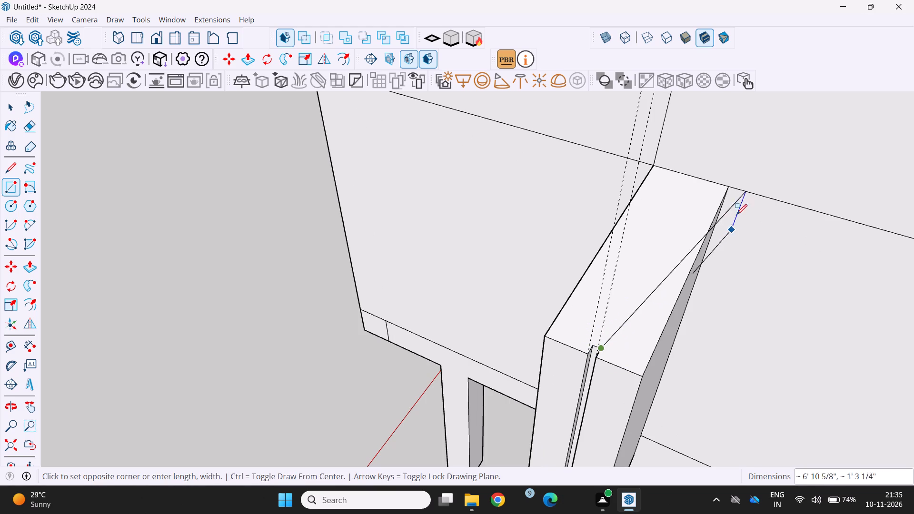
left_click(725, 188)
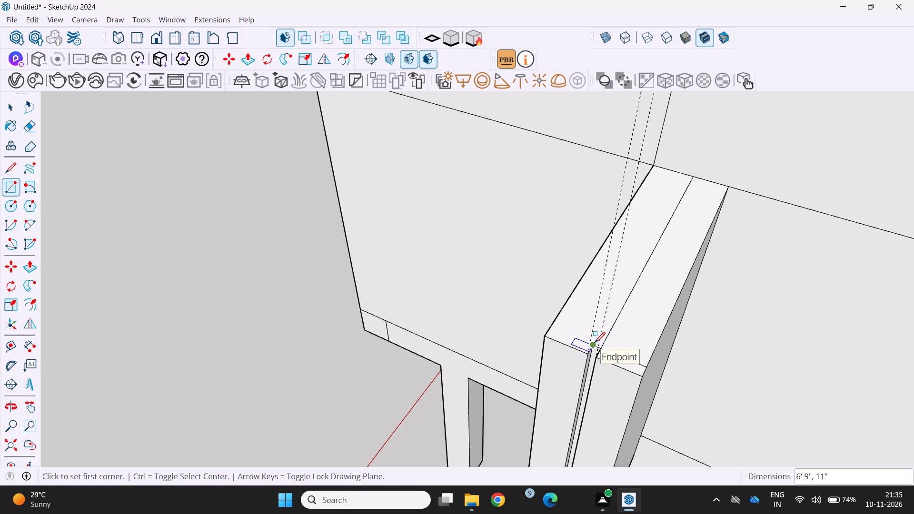
left_click_drag(595, 343, 596, 336)
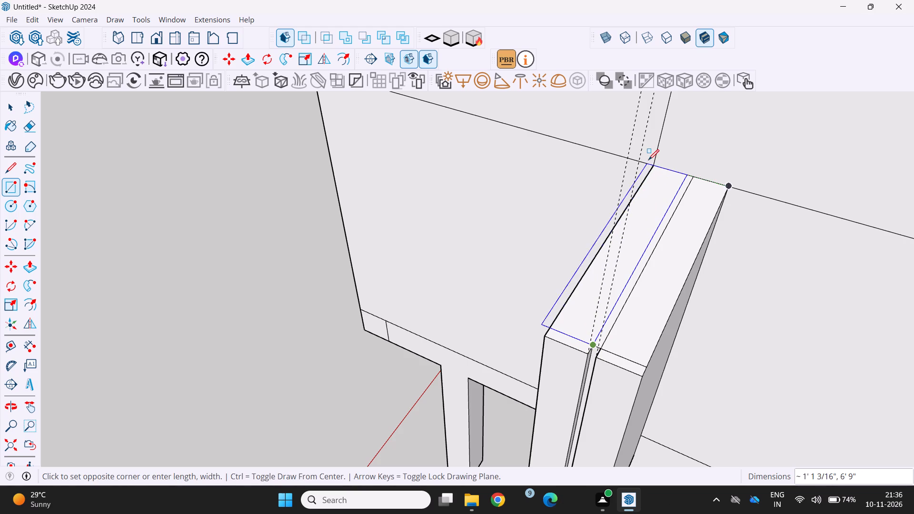
left_click(651, 166)
Erase the short cross edges on both sides of the narrow strip on the fin's top face.
middle_click_drag(643, 223, 656, 217)
scroll(656, 217, "up", 1)
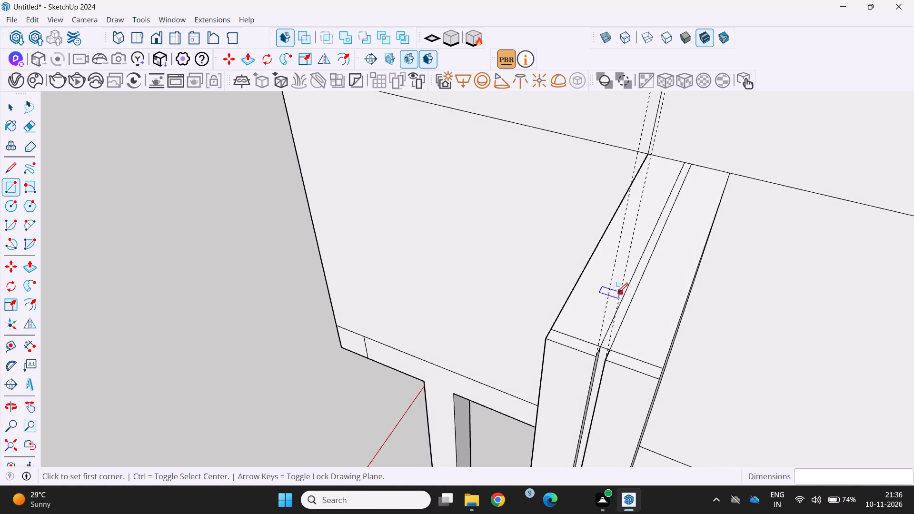
key("e")
scroll(541, 349, "up", 1)
scroll(579, 306, "up", 3)
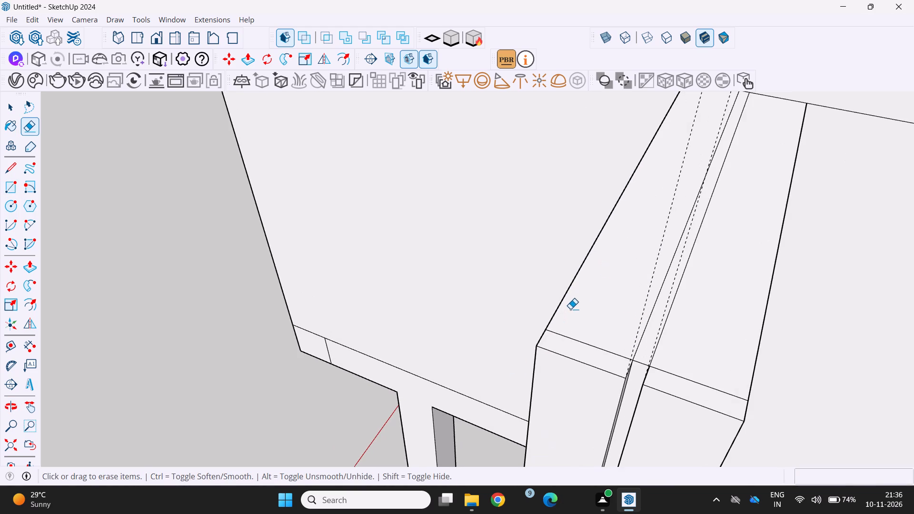
left_click(582, 342)
left_click(715, 389)
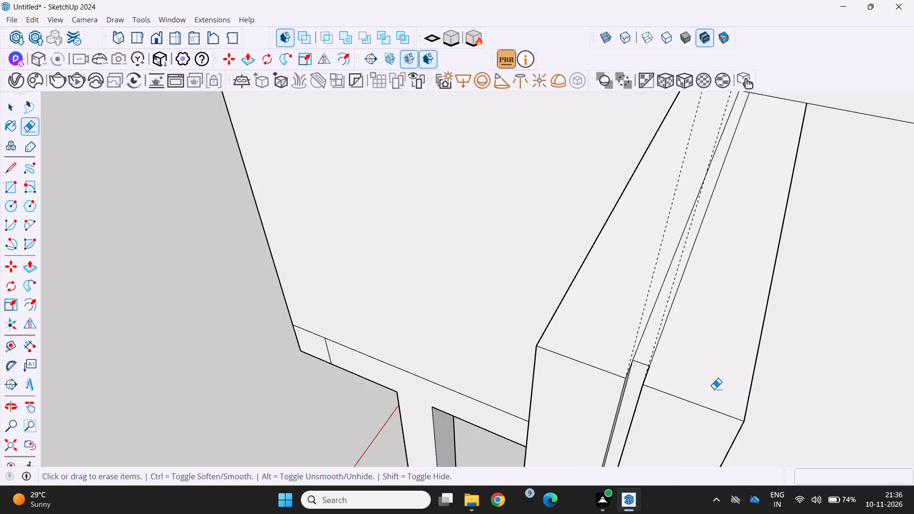
Push the narrow strip on the fin's top face down 3" to continue the groove back to the wall.
middle_click_drag(704, 385, 627, 390)
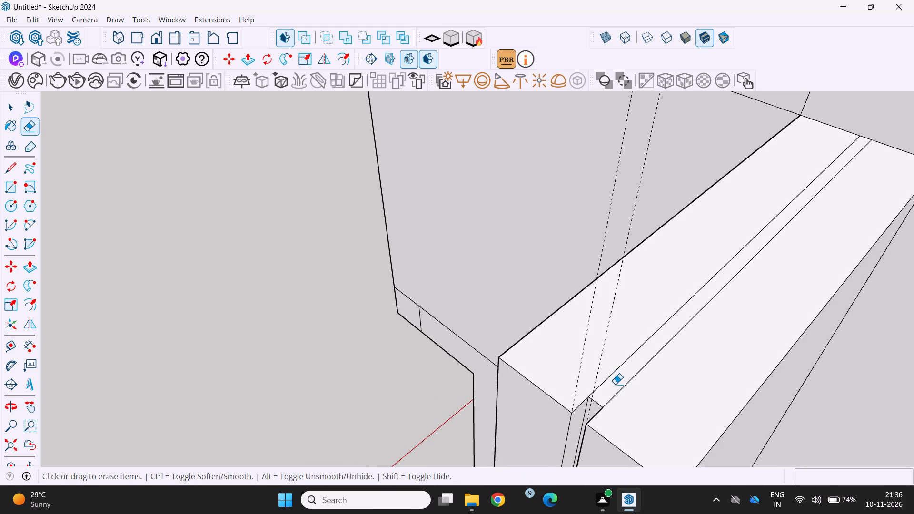
key("p")
left_click(612, 379)
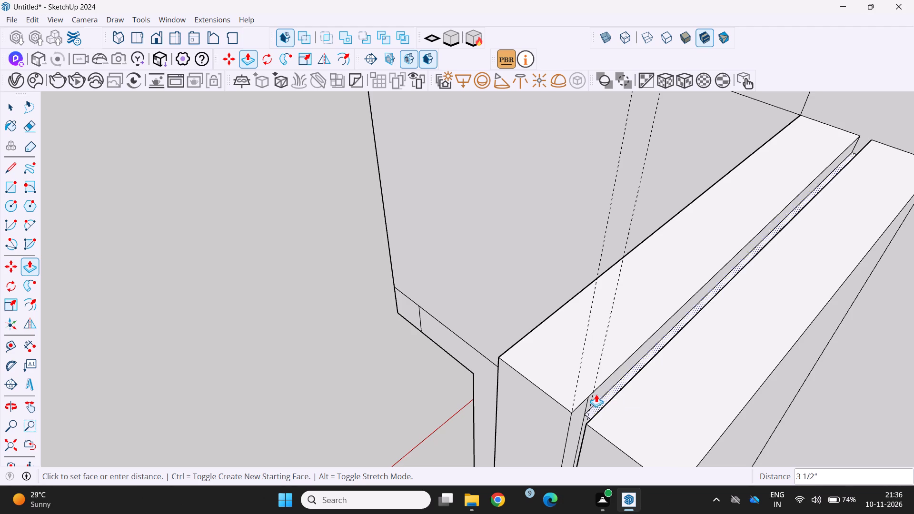
key("3")
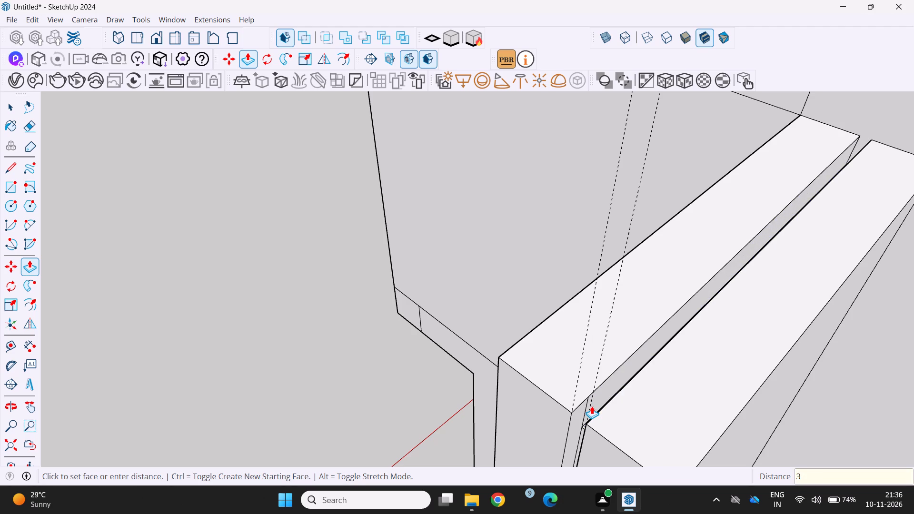
key("Return")
Examine the groove where it runs across the fin's top and down its end face.
middle_click_drag(592, 406, 732, 297)
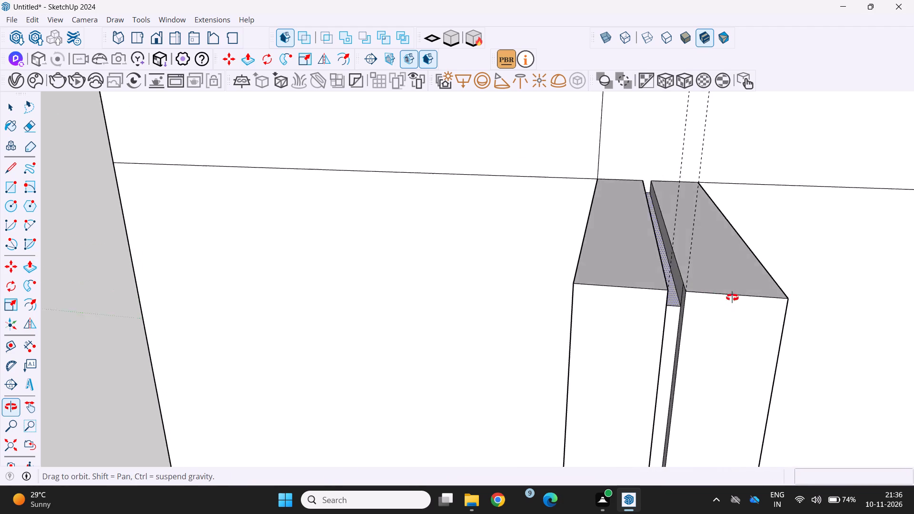
middle_click_drag(732, 297, 734, 297)
scroll(654, 305, "down", 1)
middle_click_drag(652, 305, 669, 290)
scroll(676, 278, "up", 4)
middle_click_drag(690, 275, 688, 297)
scroll(690, 276, "up", 1)
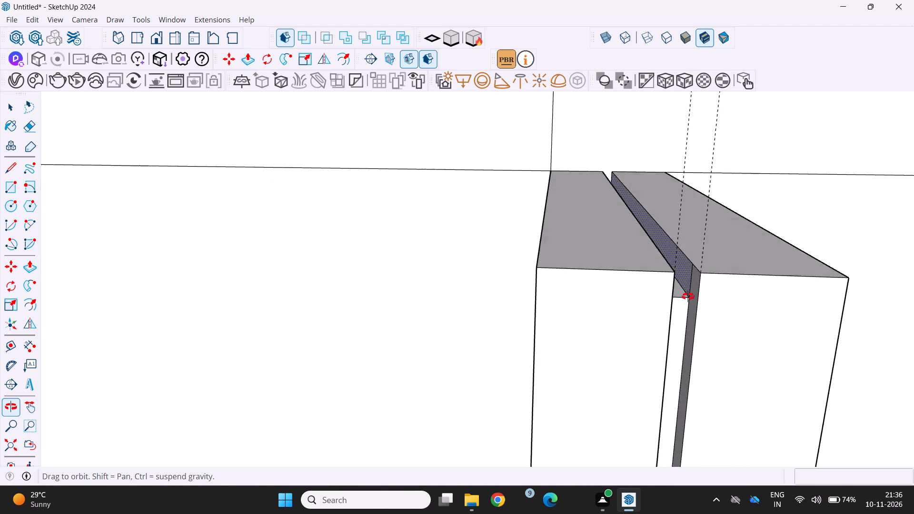
middle_click_drag(688, 297, 656, 338)
scroll(658, 324, "down", 5)
scroll(657, 326, "up", 1)
middle_click_drag(657, 326, 665, 312)
scroll(664, 312, "up", 1)
scroll(660, 314, "down", 10)
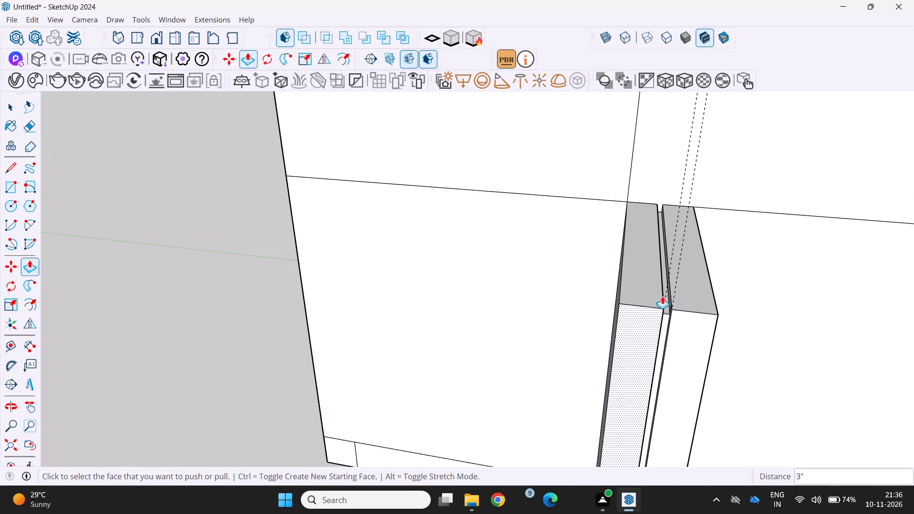
Erase the two remaining vertical guides at the fin, undoing the accidental removal of the wall face beside it.
scroll(671, 261, "down", 4)
key("e")
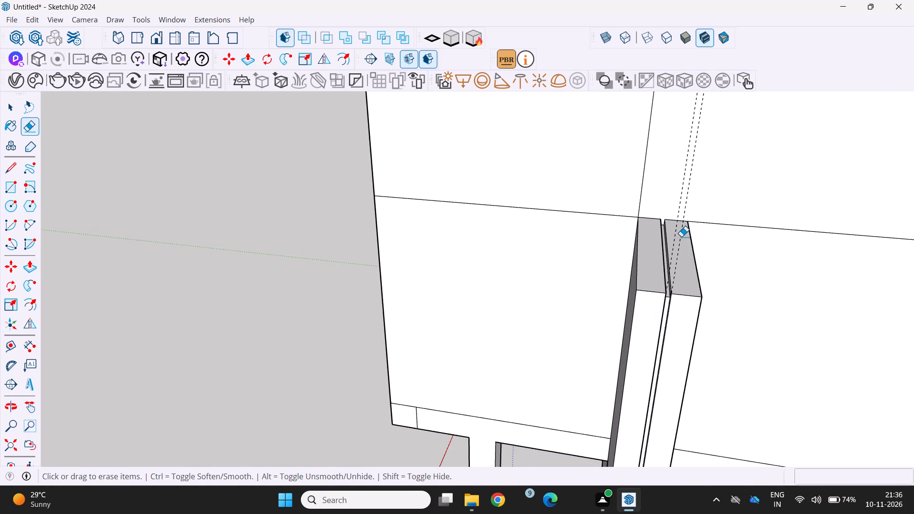
left_click(682, 232)
left_click(678, 220)
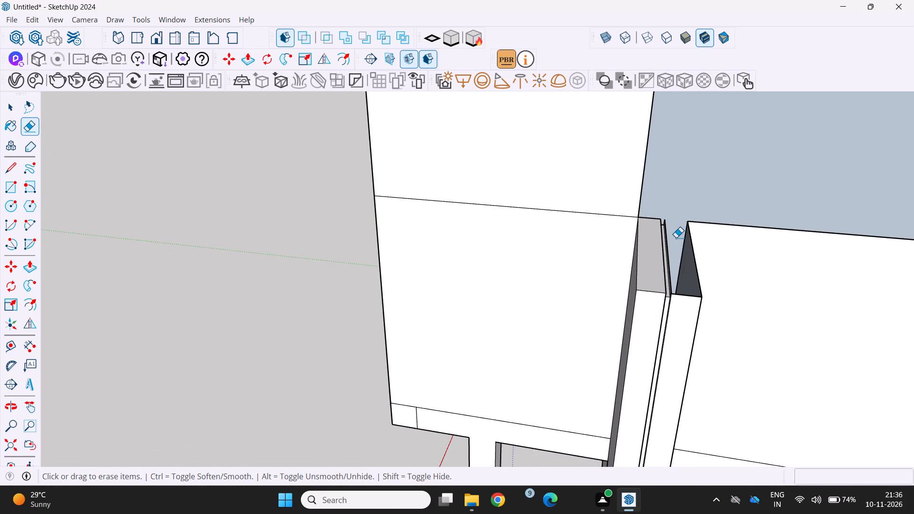
key("ctrl+z")
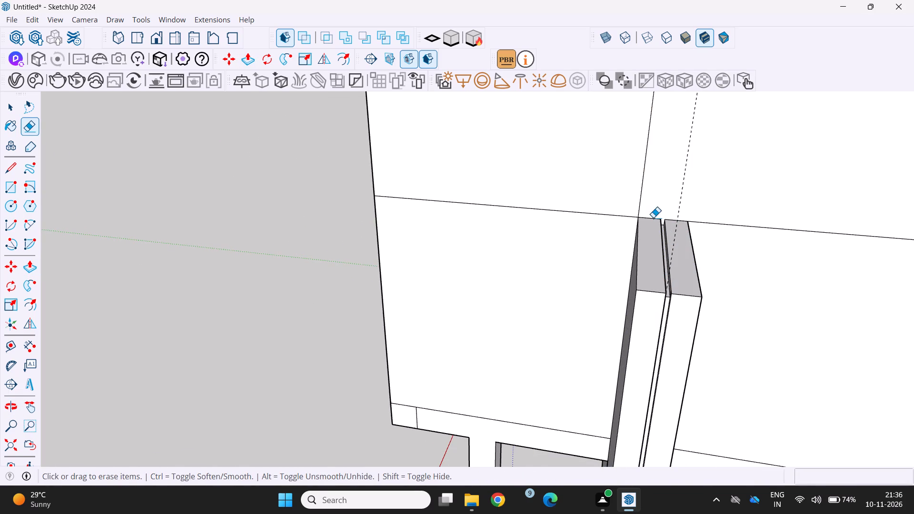
scroll(706, 175, "down", 1)
middle_click_drag(698, 186, 665, 250)
scroll(666, 233, "down", 10)
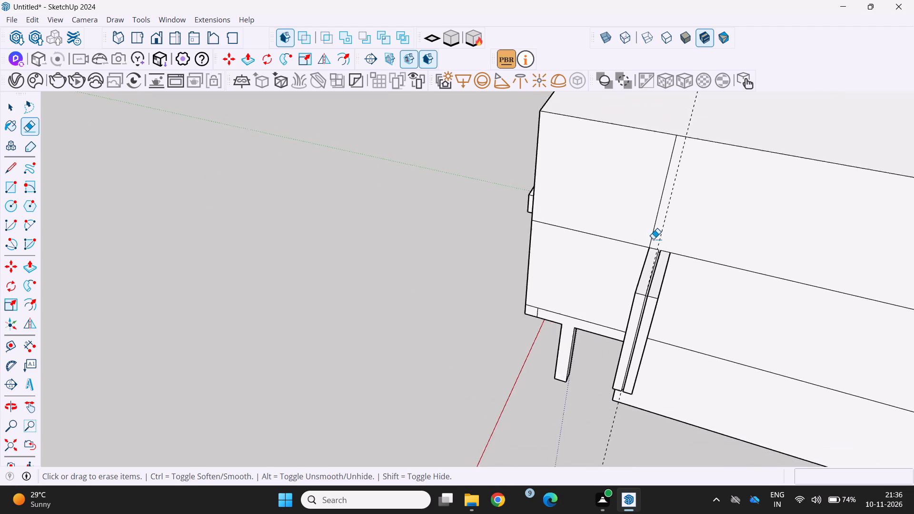
scroll(653, 239, "down", 2)
middle_click_drag(650, 241, 753, 191)
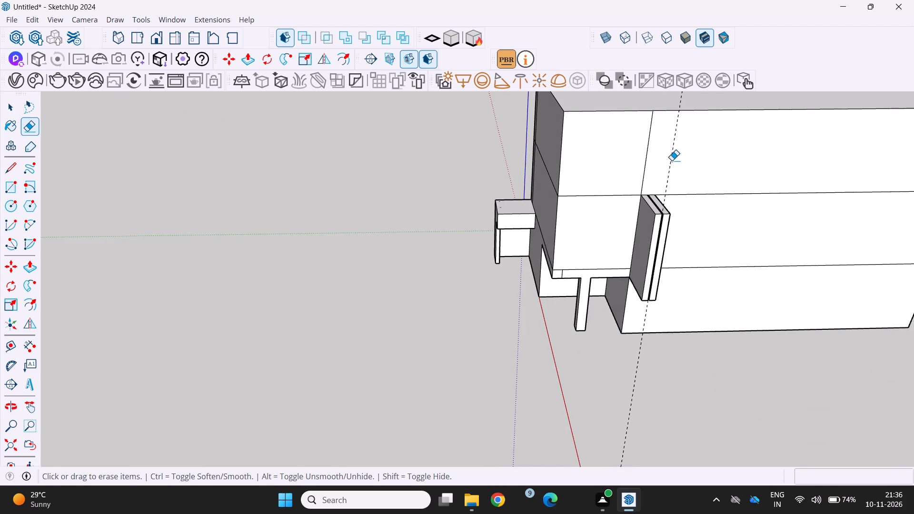
left_click(671, 161)
Raise the top of the fin half farther from the building's corner by 4'.
scroll(646, 206, "down", 5)
middle_click_drag(634, 216, 573, 229)
scroll(573, 229, "up", 4)
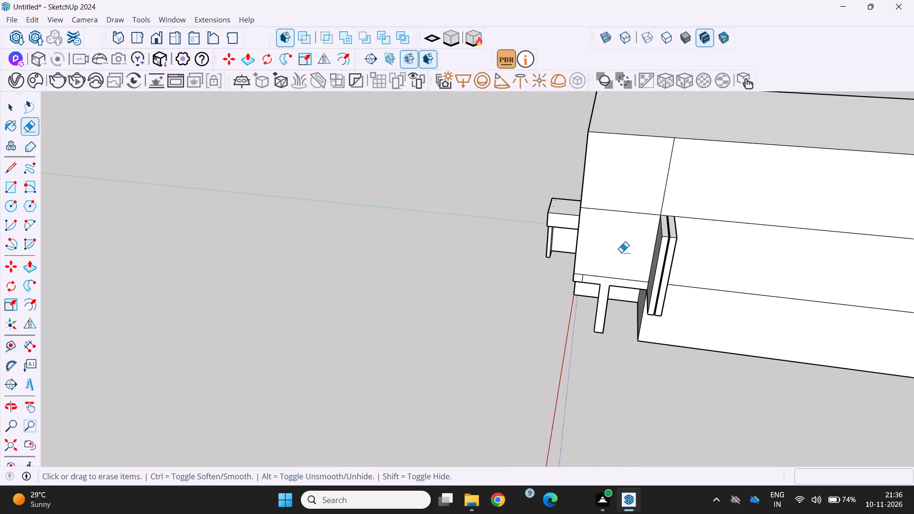
scroll(623, 260, "up", 1)
middle_click_drag(626, 259, 587, 317)
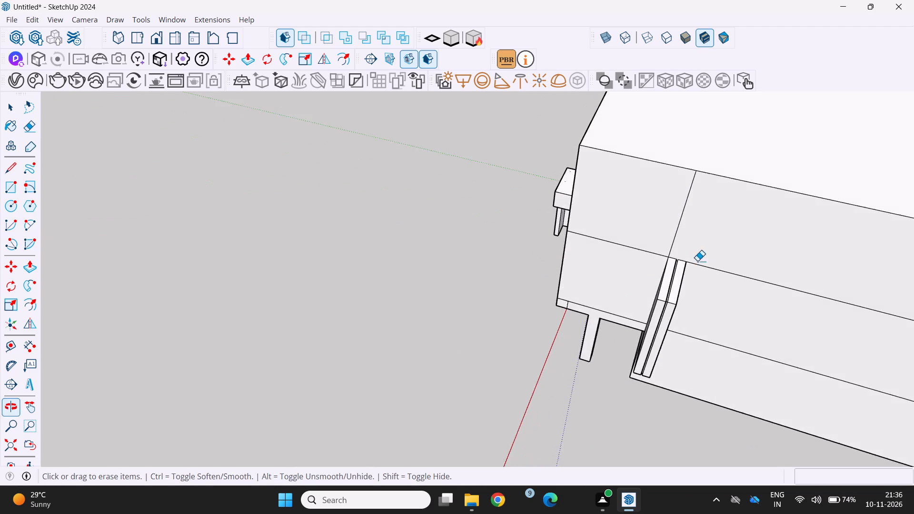
scroll(685, 264, "up", 3)
key("p")
left_click(676, 288)
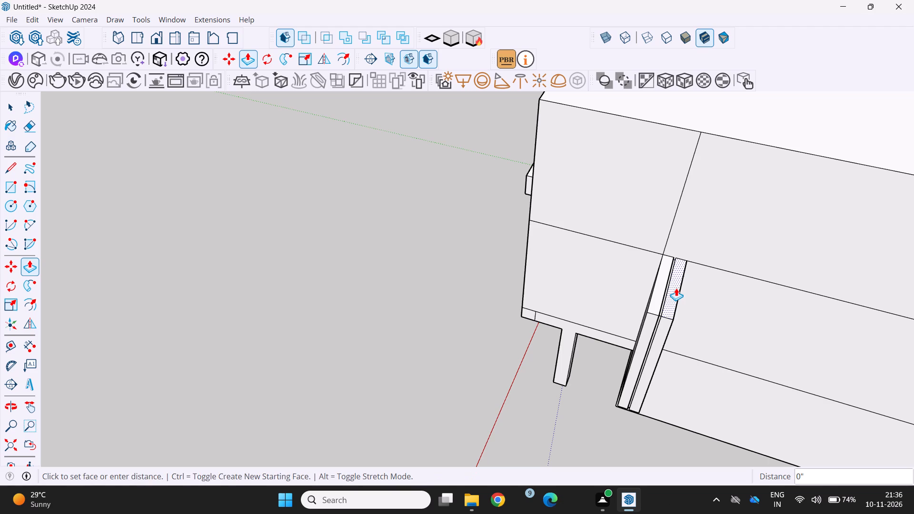
key("4")
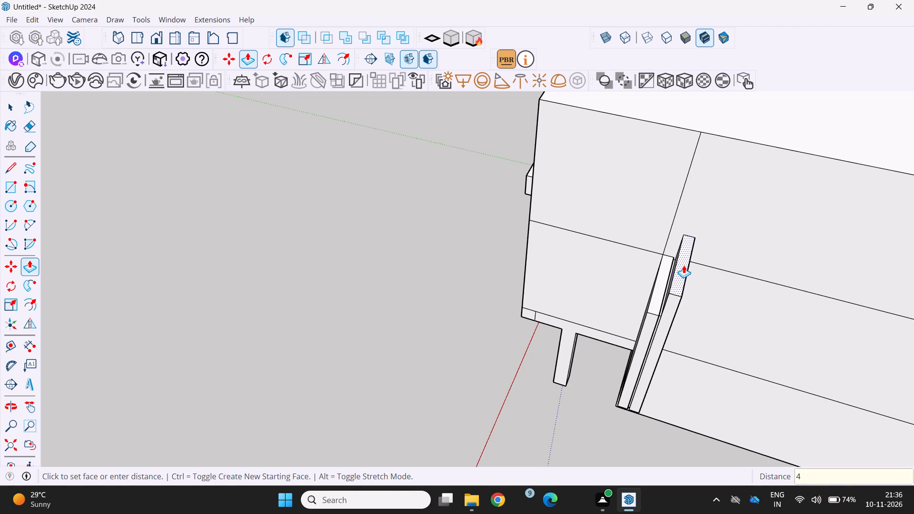
key("apostrophe")
key("Return")
Raise the top of the fin half nearer the corner to the same height as the other half.
middle_click_drag(675, 276, 703, 257)
scroll(633, 266, "up", 2)
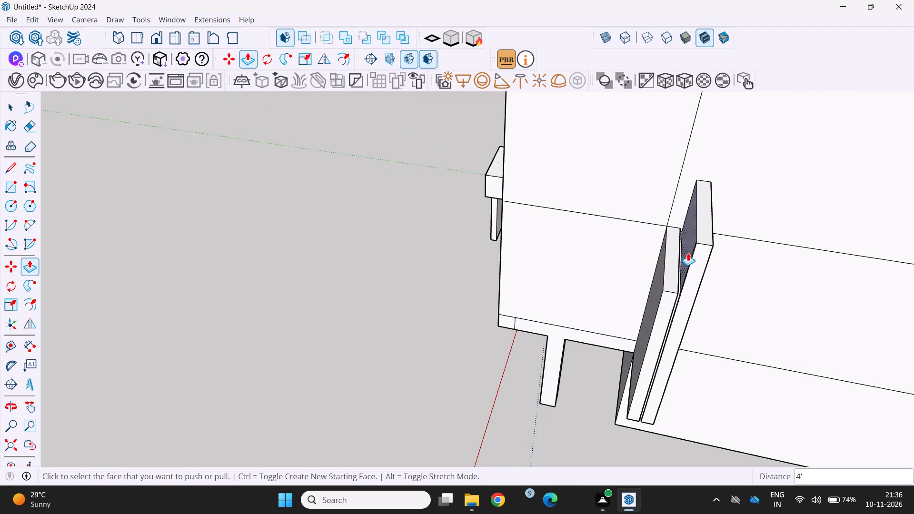
left_click(673, 262)
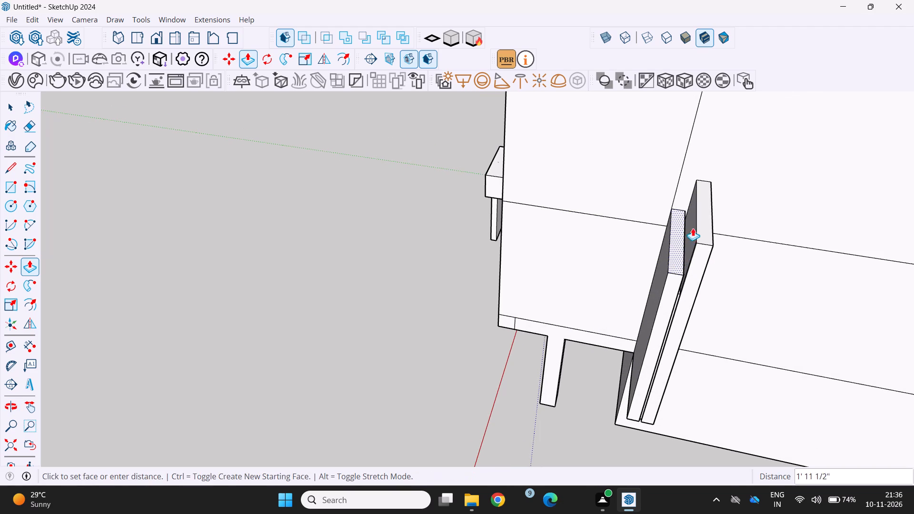
left_click(705, 212)
Pull the end face of the fin half nearer the corner outward by 4'.
scroll(671, 267, "down", 2)
middle_click_drag(657, 284, 660, 207)
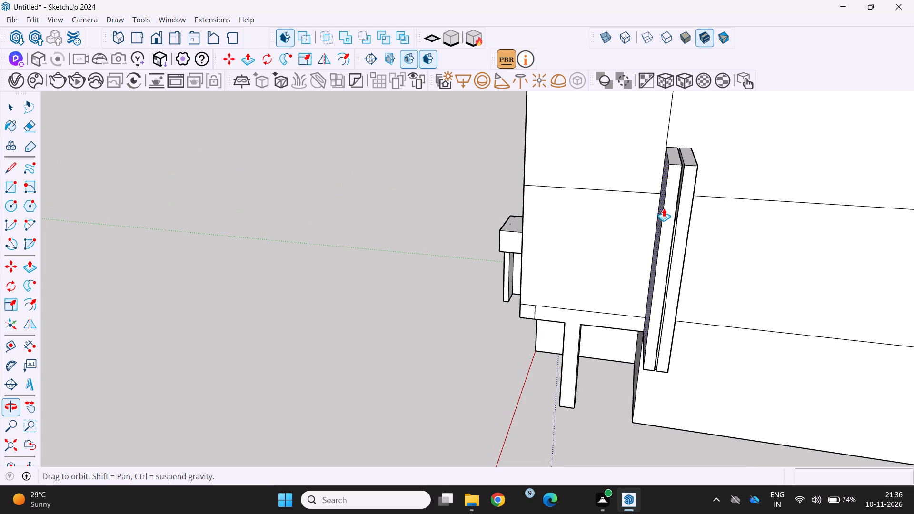
left_click(667, 241)
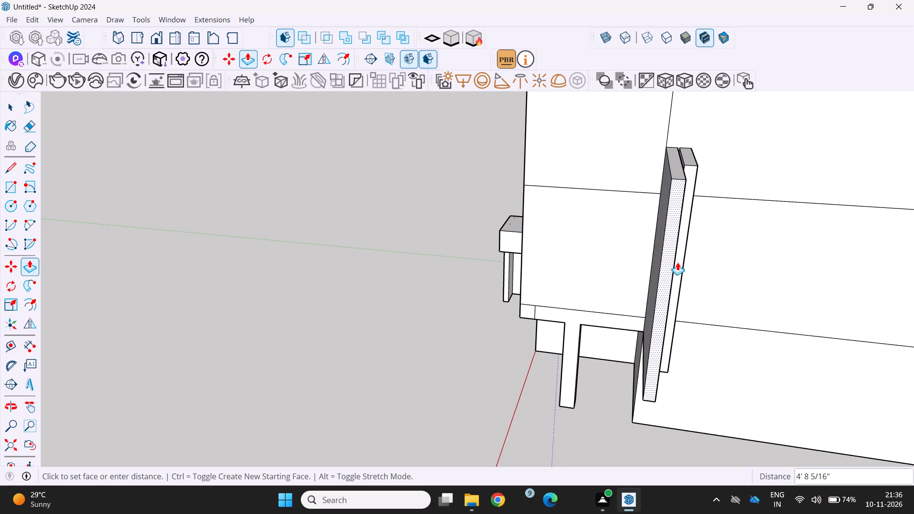
key("4")
key("apostrophe")
key("Return")
Pull the end face of the other fin half outward until flush with the extended half.
middle_click_drag(667, 262, 576, 329)
middle_click_drag(629, 310, 597, 304)
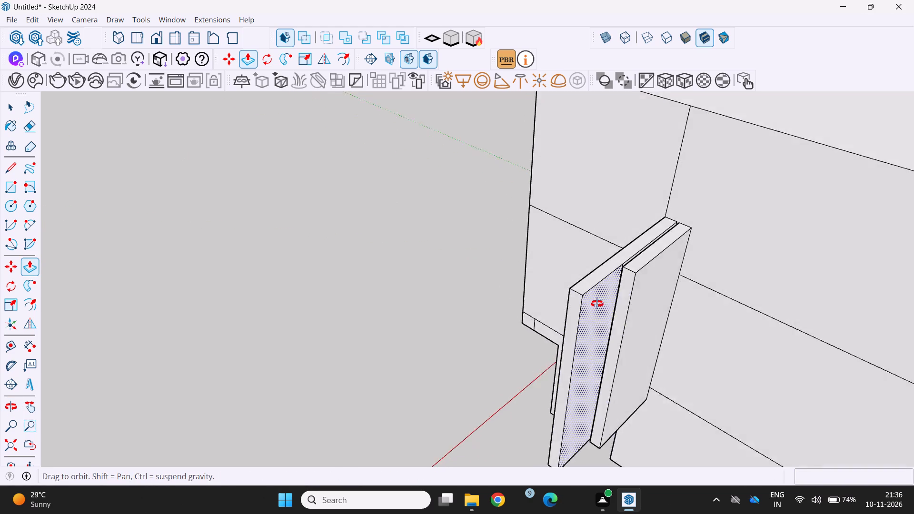
middle_click_drag(597, 304, 565, 192)
left_click(582, 226)
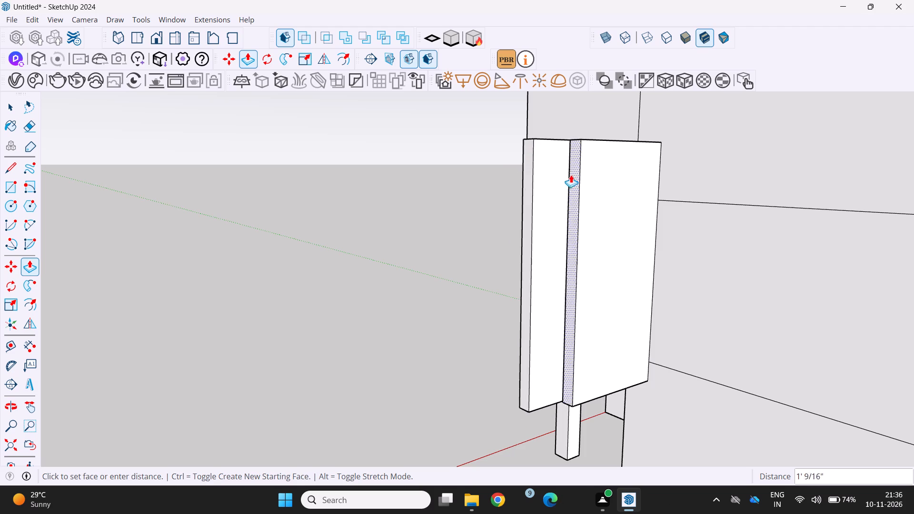
left_click(526, 196)
Examine the enlarged fin's two halves and the gap between them from several angles.
middle_click_drag(527, 210, 610, 321)
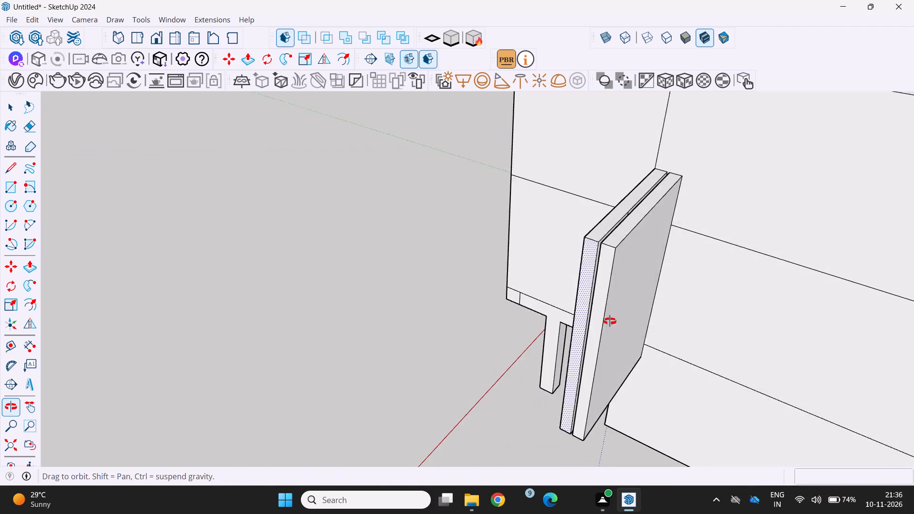
middle_click_drag(610, 321, 647, 308)
scroll(615, 272, "up", 8)
middle_click_drag(649, 262, 666, 289)
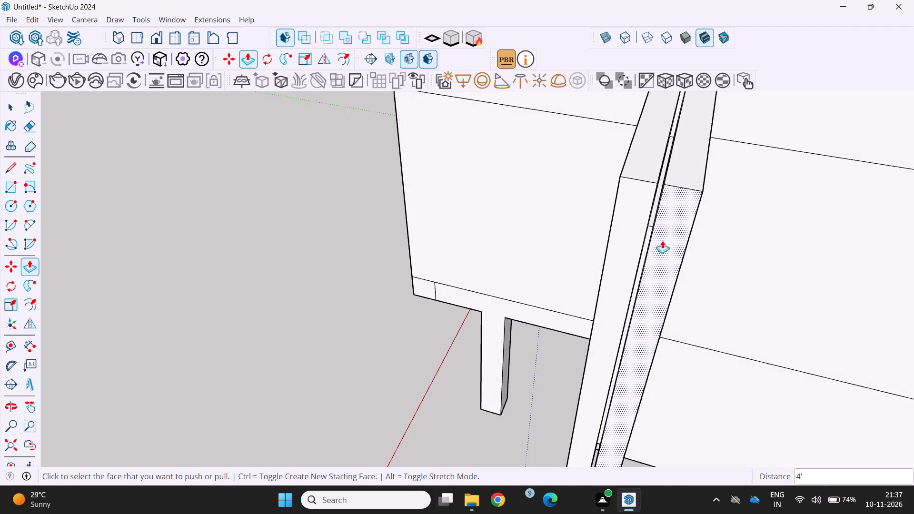
scroll(662, 239, "up", 10)
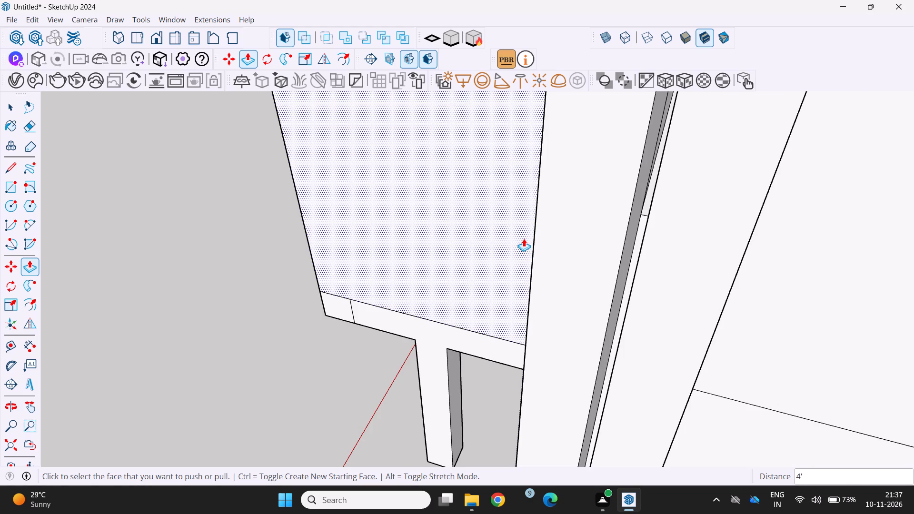
scroll(503, 199, "down", 4)
middle_click_drag(546, 213, 587, 237)
scroll(592, 221, "up", 5)
middle_click_drag(584, 219, 543, 240)
scroll(550, 255, "down", 11)
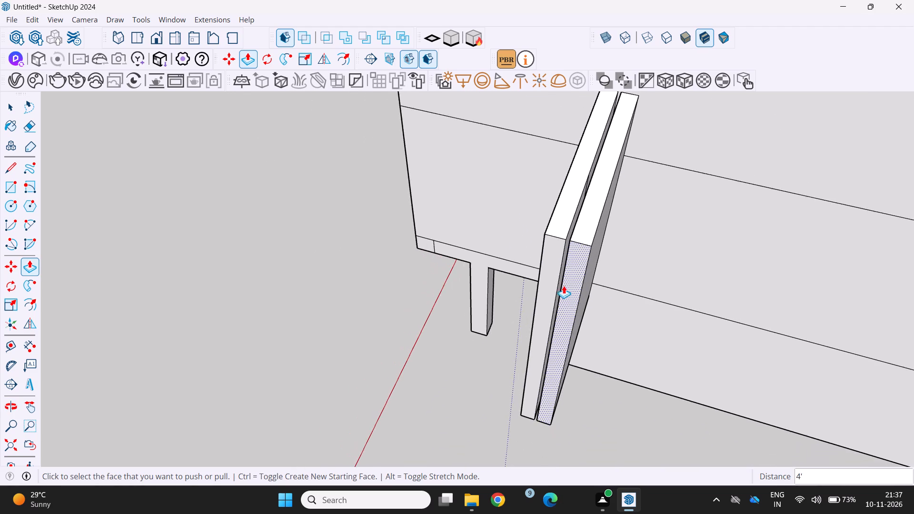
middle_click_drag(562, 285, 615, 228)
scroll(557, 295, "up", 9)
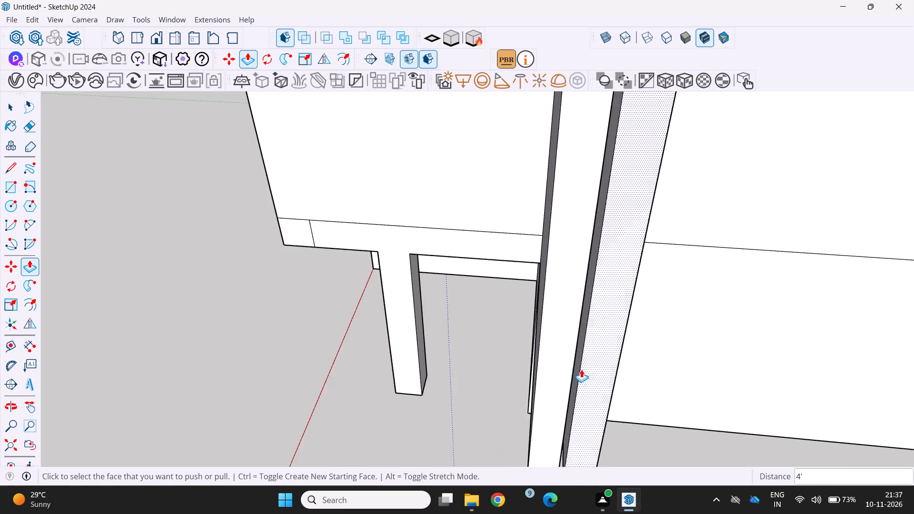
Examine the narrow gap between the fin's two halves from above, below and the front.
scroll(581, 369, "up", 11)
middle_click_drag(593, 384, 566, 379)
scroll(567, 380, "up", 1)
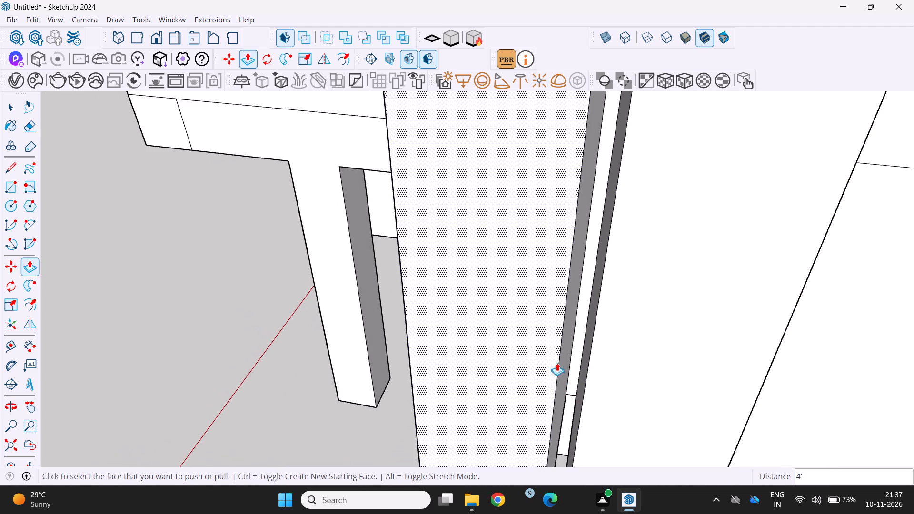
scroll(574, 372, "down", 11)
middle_click_drag(572, 407, 564, 418)
scroll(564, 418, "down", 6)
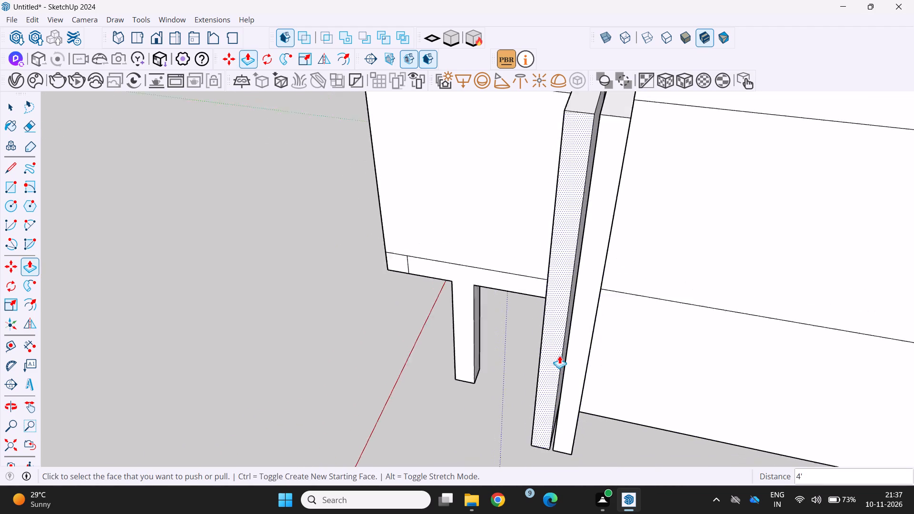
scroll(559, 356, "down", 1)
middle_click_drag(576, 357, 574, 395)
scroll(586, 267, "up", 4)
middle_click_drag(583, 272, 543, 336)
scroll(543, 336, "up", 1)
scroll(563, 316, "down", 5)
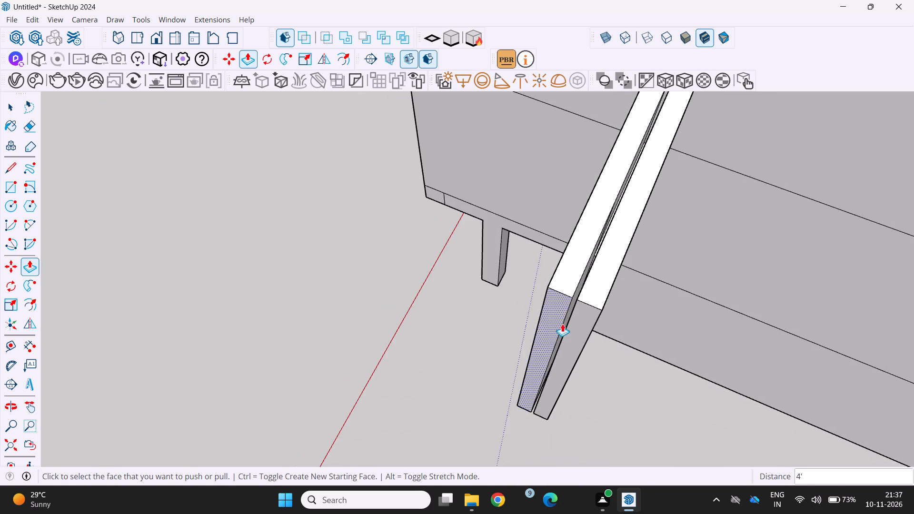
scroll(603, 306, "up", 1)
middle_click_drag(596, 318, 558, 374)
scroll(547, 326, "down", 2)
middle_click_drag(546, 325, 634, 265)
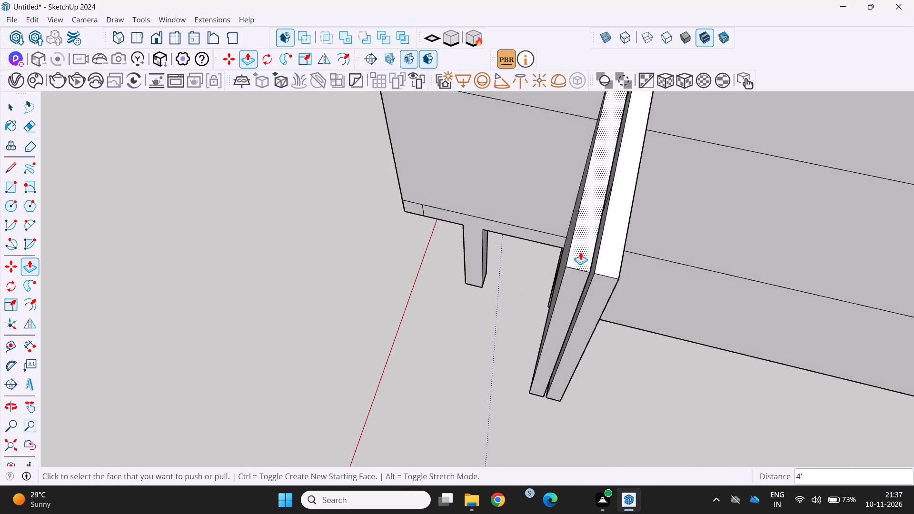
scroll(568, 250, "up", 9)
scroll(477, 205, "down", 6)
scroll(536, 223, "up", 1)
scroll(542, 229, "down", 10)
scroll(506, 232, "up", 2)
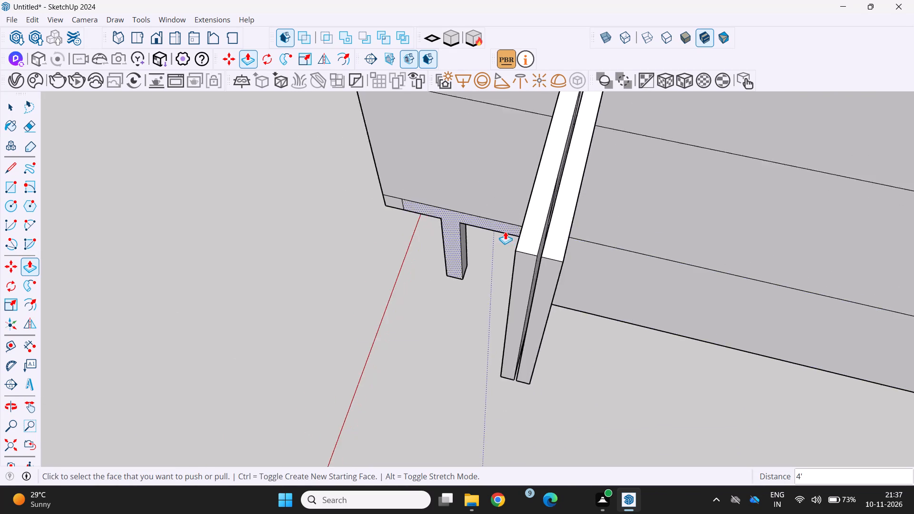
scroll(505, 231, "up", 7)
scroll(568, 233, "up", 3)
middle_click_drag(556, 248, 504, 268)
scroll(552, 220, "up", 2)
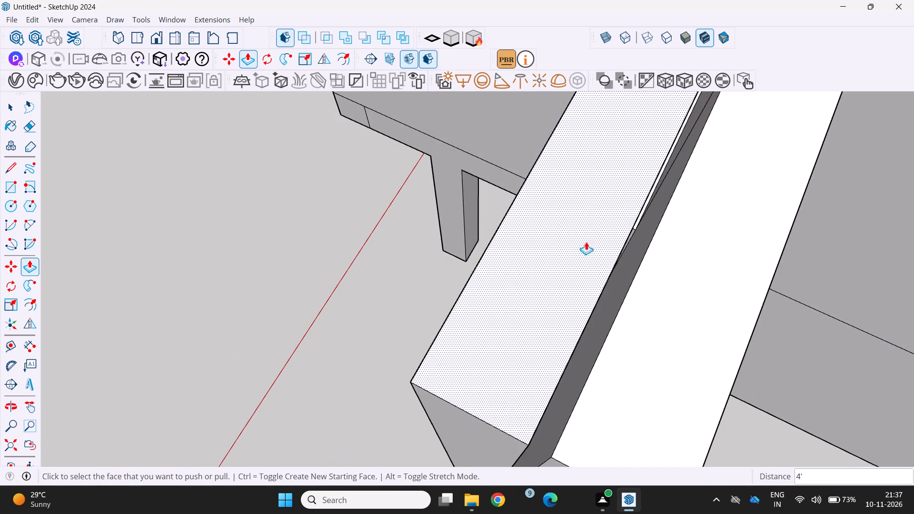
scroll(618, 246, "up", 3)
middle_click_drag(609, 246, 572, 232)
scroll(641, 298, "up", 2)
middle_click_drag(641, 298, 643, 297)
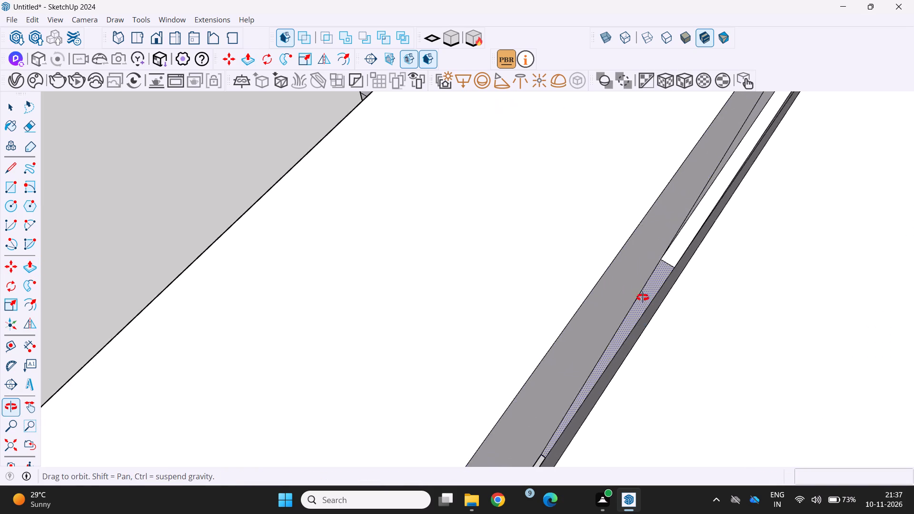
middle_click_drag(643, 297, 700, 279)
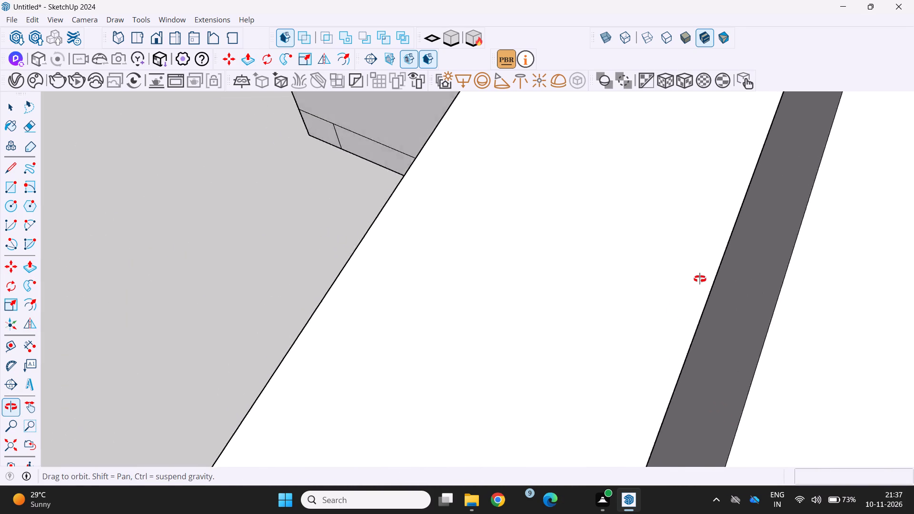
middle_click_drag(700, 279, 729, 224)
scroll(688, 278, "down", 11)
scroll(661, 295, "down", 11)
middle_click_drag(655, 310, 654, 252)
scroll(603, 355, "down", 5)
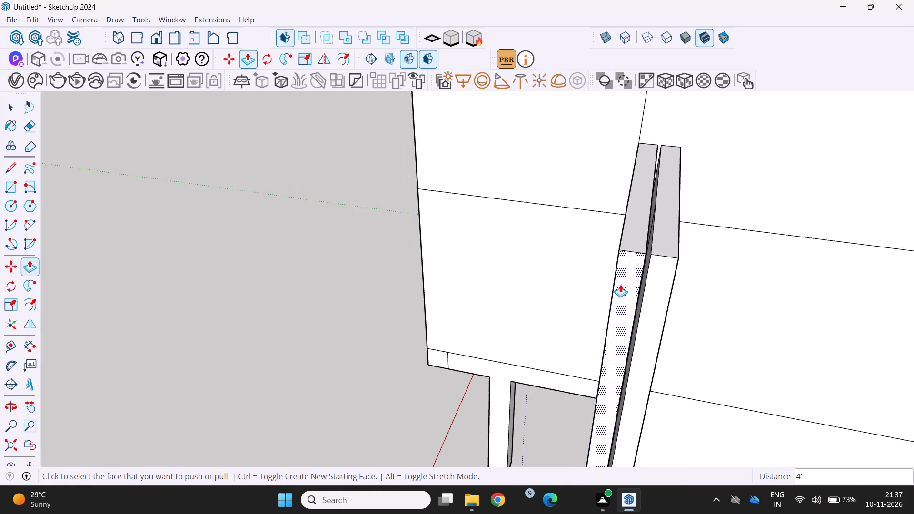
middle_click_drag(609, 325, 627, 251)
scroll(607, 336, "up", 4)
middle_click_drag(616, 358, 593, 315)
scroll(592, 309, "up", 1)
scroll(591, 305, "down", 6)
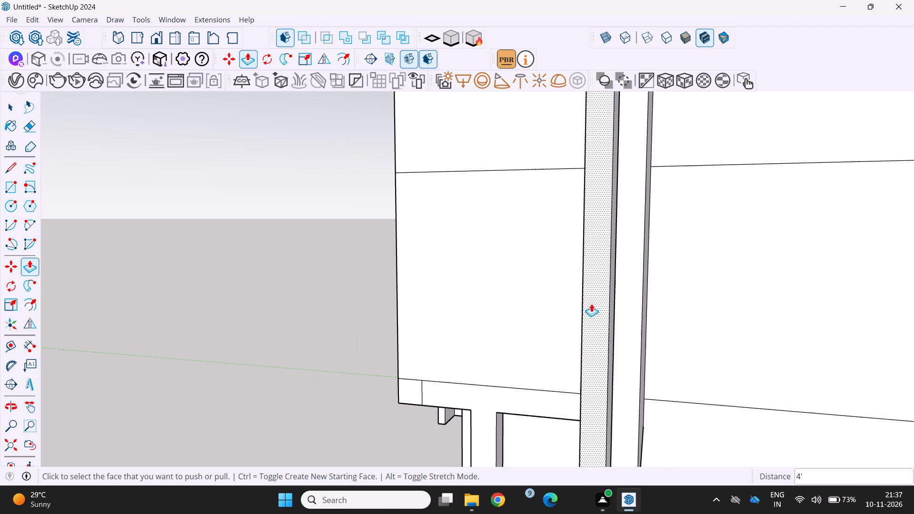
scroll(593, 307, "down", 3)
middle_click_drag(592, 312, 590, 318)
scroll(552, 401, "up", 3)
scroll(706, 400, "up", 1)
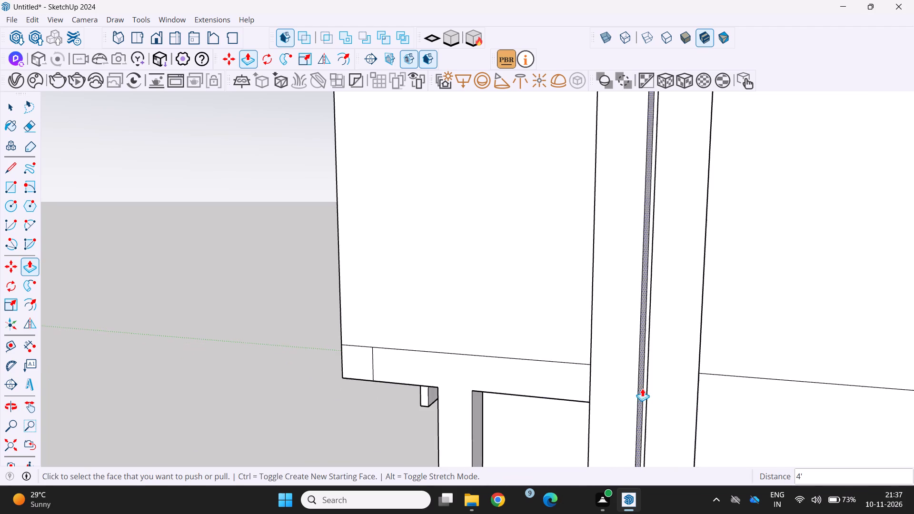
scroll(649, 364, "up", 1)
middle_click_drag(649, 364, 657, 399)
scroll(627, 372, "up", 3)
middle_click_drag(626, 371, 592, 392)
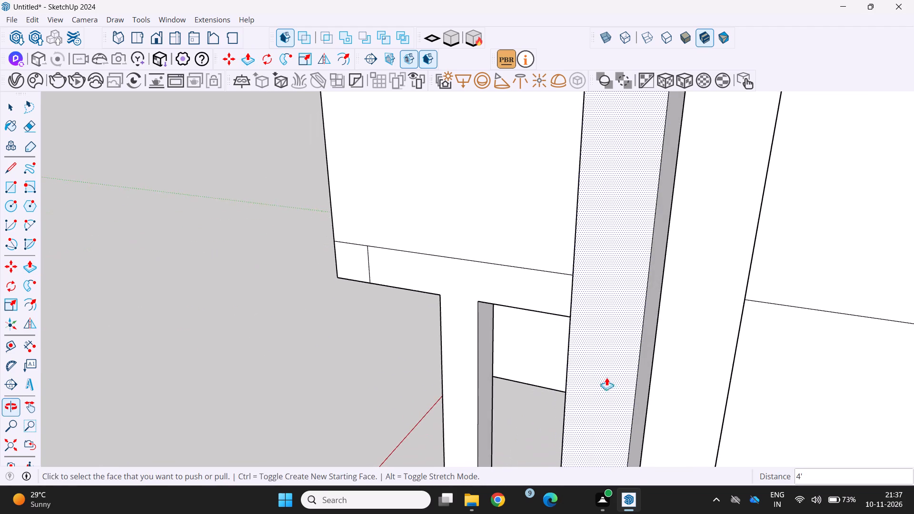
scroll(626, 360, "up", 5)
middle_click_drag(625, 363, 624, 428)
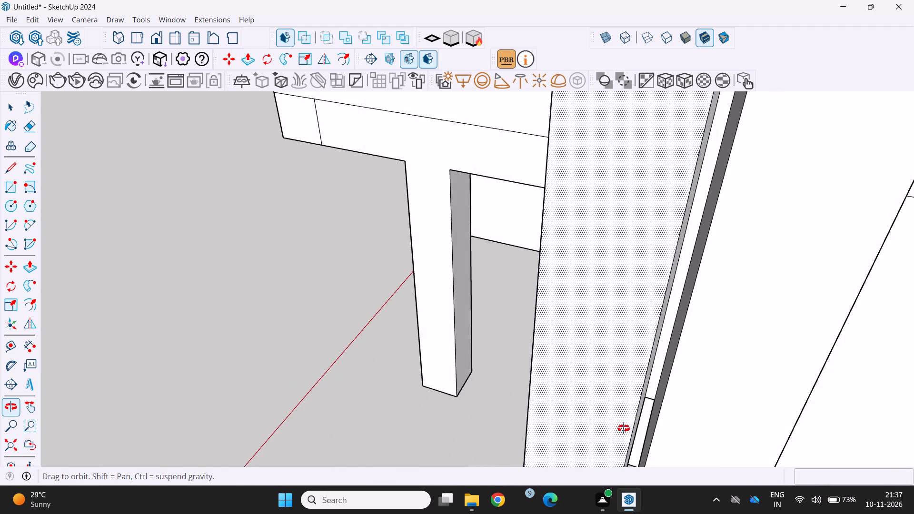
middle_click_drag(624, 428, 623, 428)
scroll(623, 428, "down", 13)
middle_click_drag(649, 384, 617, 422)
scroll(614, 427, "down", 3)
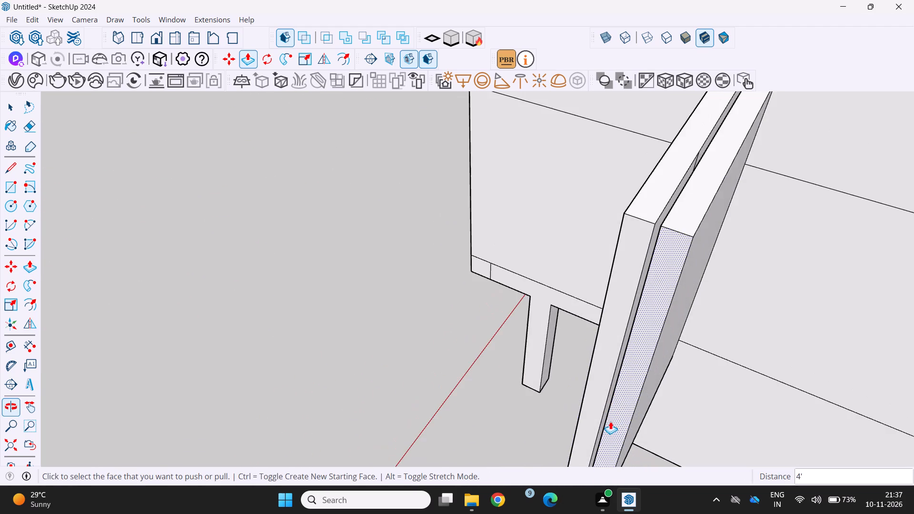
scroll(610, 421, "down", 6)
middle_click_drag(622, 395, 621, 422)
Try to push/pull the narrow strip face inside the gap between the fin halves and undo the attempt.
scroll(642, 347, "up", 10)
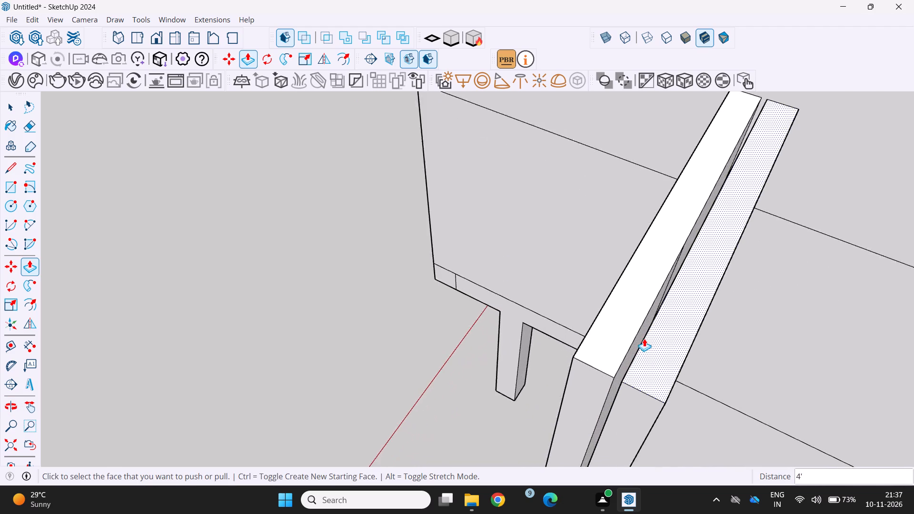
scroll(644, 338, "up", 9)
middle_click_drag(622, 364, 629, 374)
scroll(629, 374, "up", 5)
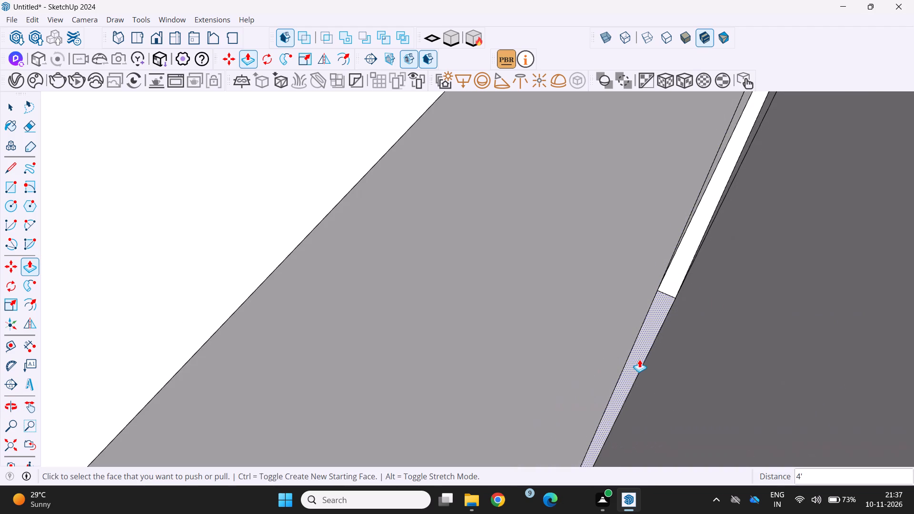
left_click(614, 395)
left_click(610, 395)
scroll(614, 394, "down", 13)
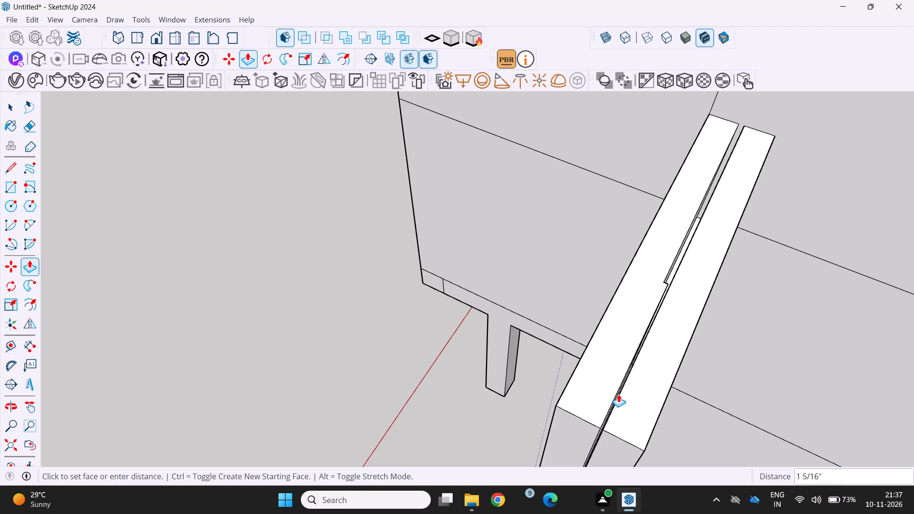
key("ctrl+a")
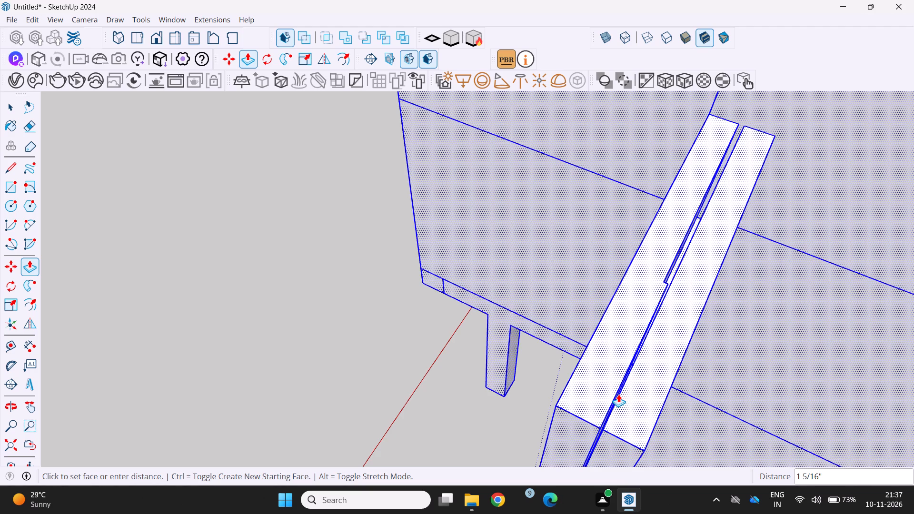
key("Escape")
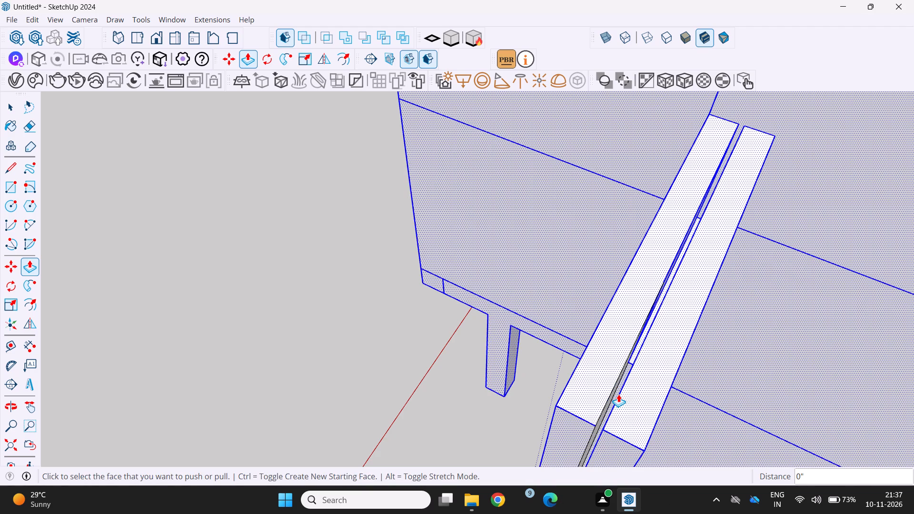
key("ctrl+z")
Examine the fin's halves and gap against the building corner, including the fin's underside.
scroll(617, 393, "down", 5)
scroll(598, 365, "up", 1)
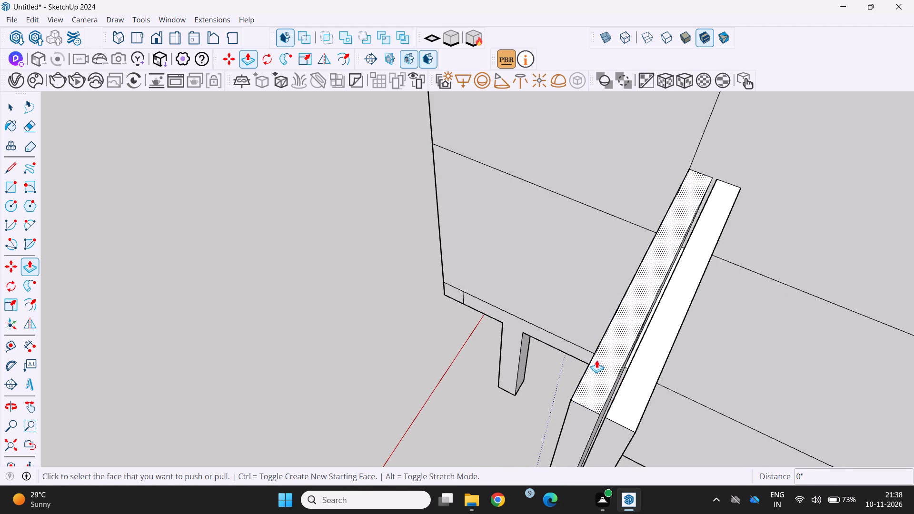
scroll(634, 332, "up", 9)
middle_click_drag(614, 374, 533, 396)
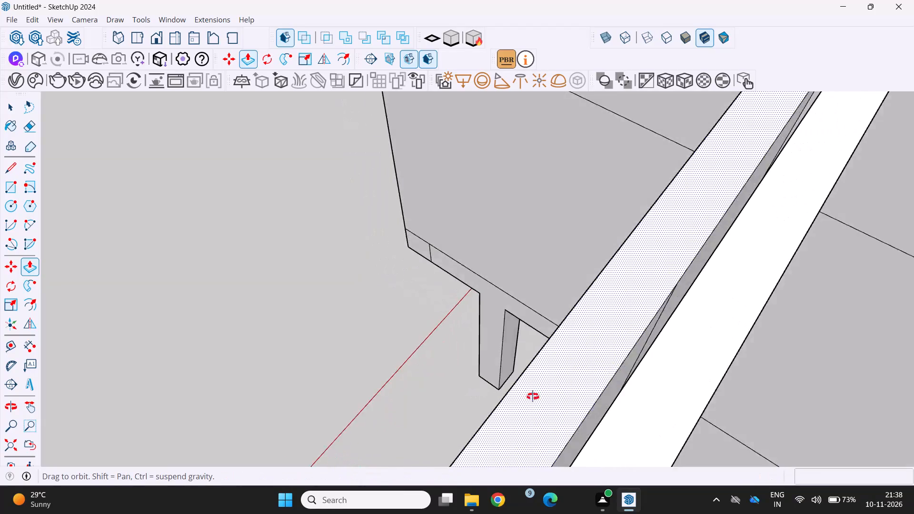
middle_click_drag(533, 396, 747, 185)
scroll(724, 184, "down", 13)
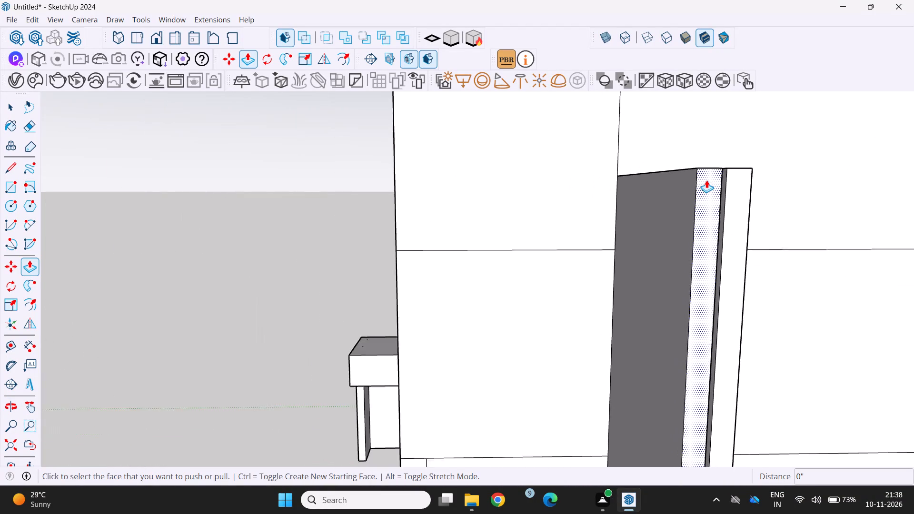
scroll(706, 180, "down", 7)
scroll(627, 210, "down", 7)
middle_click_drag(632, 216, 605, 253)
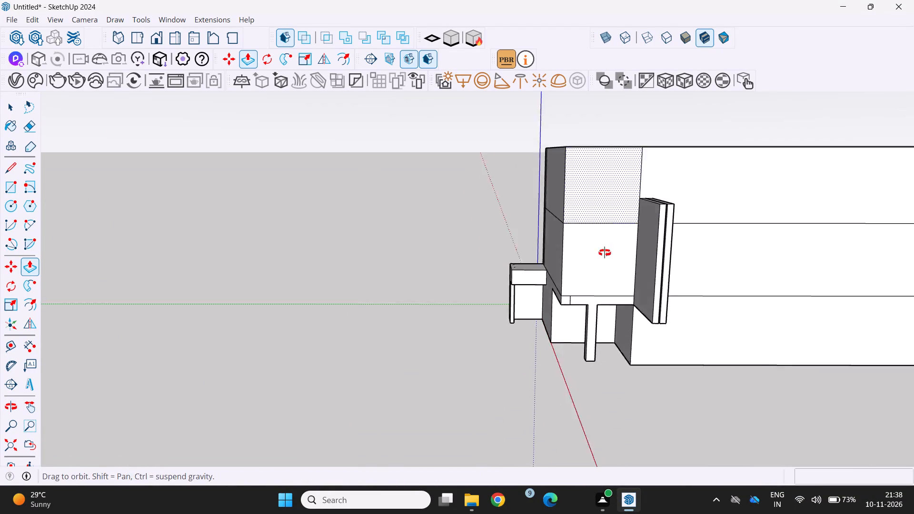
middle_click_drag(605, 253, 577, 277)
scroll(603, 327, "down", 1)
middle_click_drag(603, 326, 571, 338)
scroll(664, 380, "up", 5)
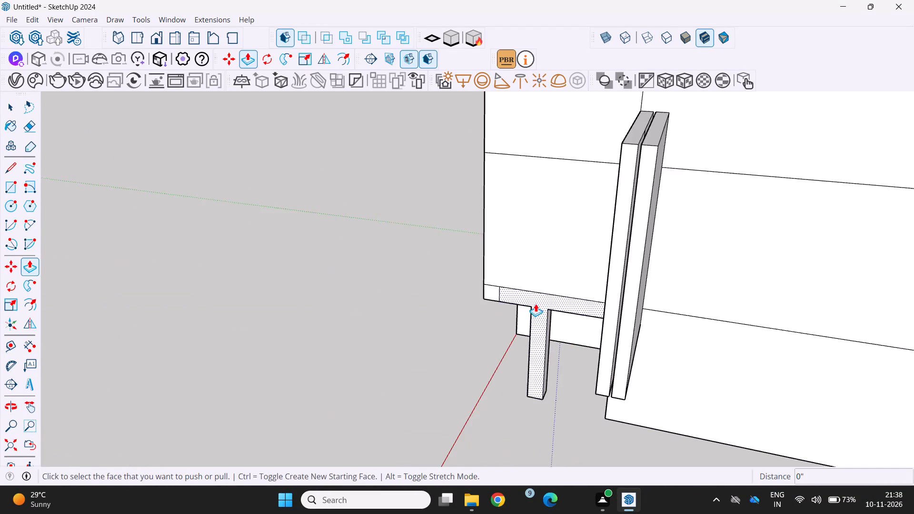
scroll(536, 304, "up", 2)
middle_click_drag(562, 359, 616, 230)
scroll(657, 268, "up", 4)
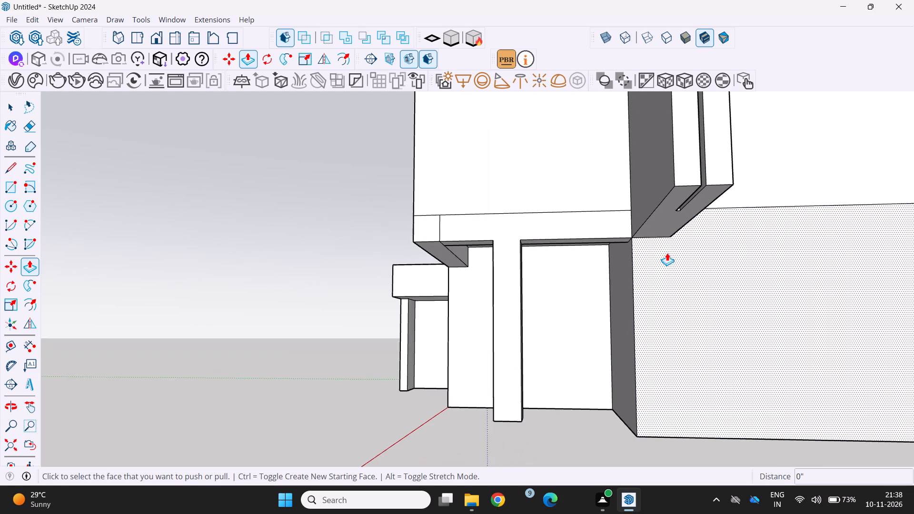
middle_click_drag(667, 252, 623, 250)
scroll(623, 251, "up", 1)
middle_click_drag(621, 260, 649, 408)
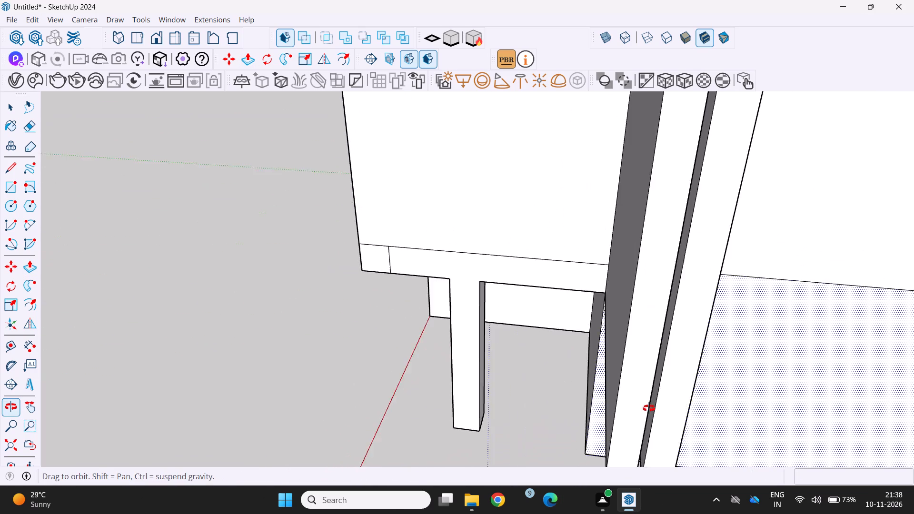
middle_click_drag(649, 408, 657, 373)
Pull the narrow strip face low in the fin's gap outward 4' 3", flush with the halves' end faces.
scroll(657, 369, "up", 9)
scroll(655, 316, "up", 3)
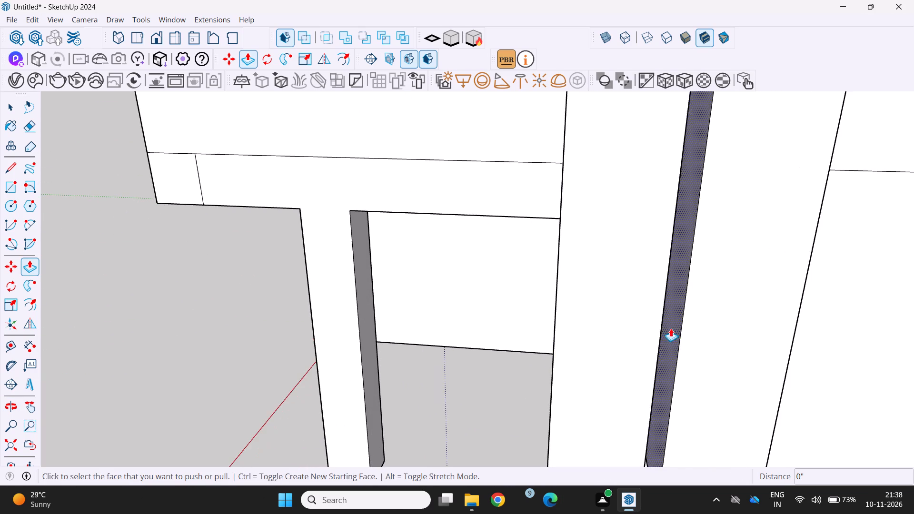
middle_click_drag(670, 328, 652, 329)
scroll(651, 329, "up", 4)
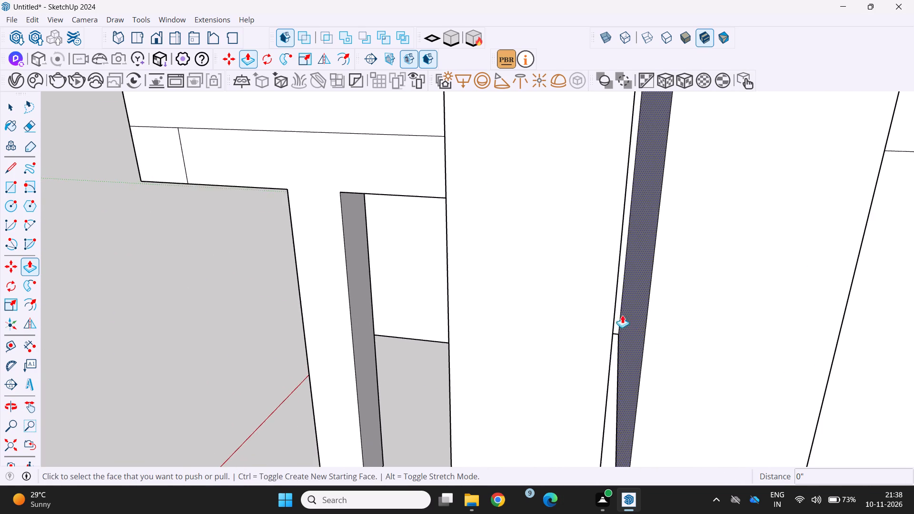
scroll(619, 312, "up", 7)
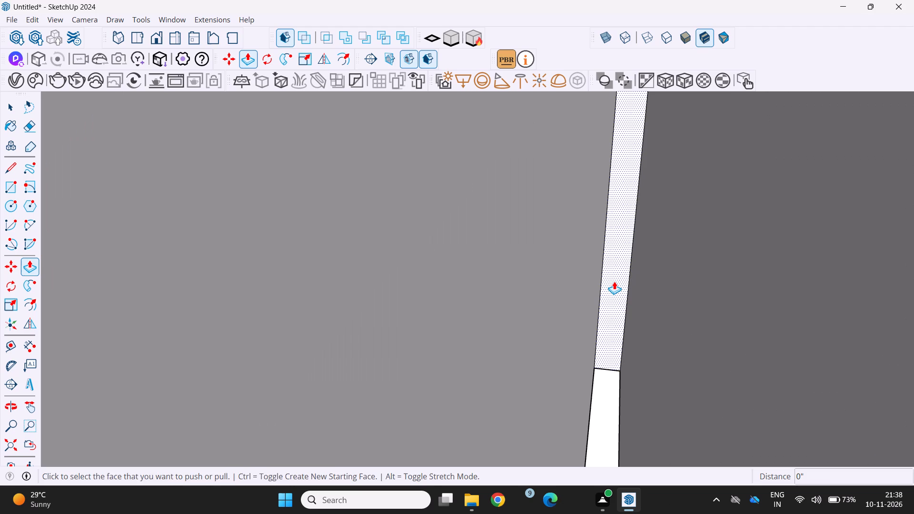
left_click(614, 281)
scroll(621, 298, "down", 16)
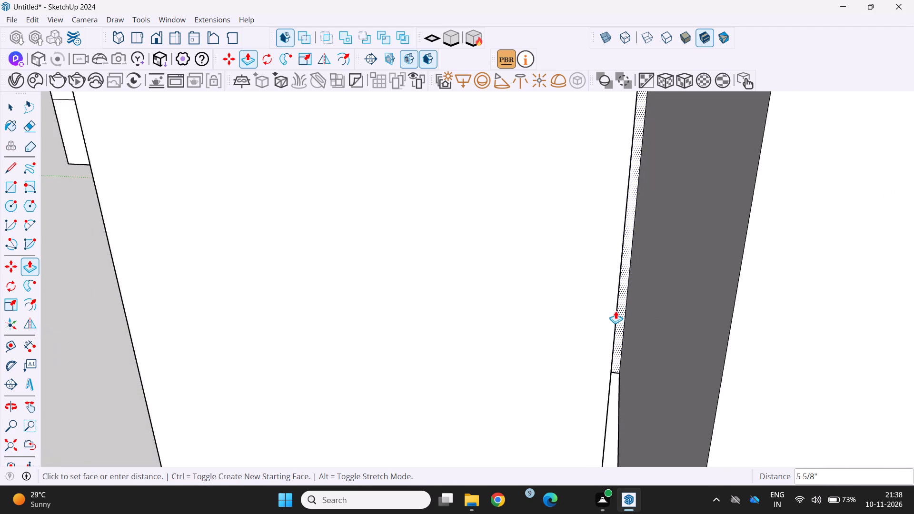
scroll(626, 331, "down", 10)
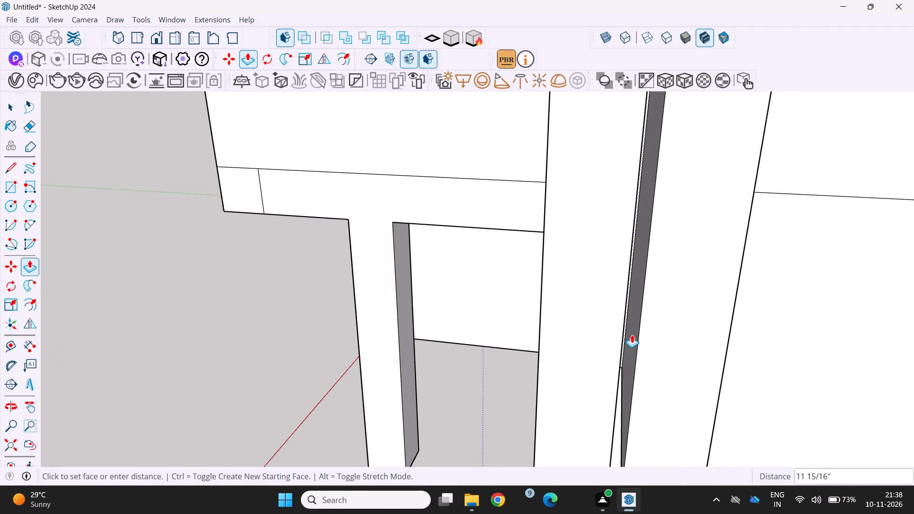
scroll(636, 338, "up", 3)
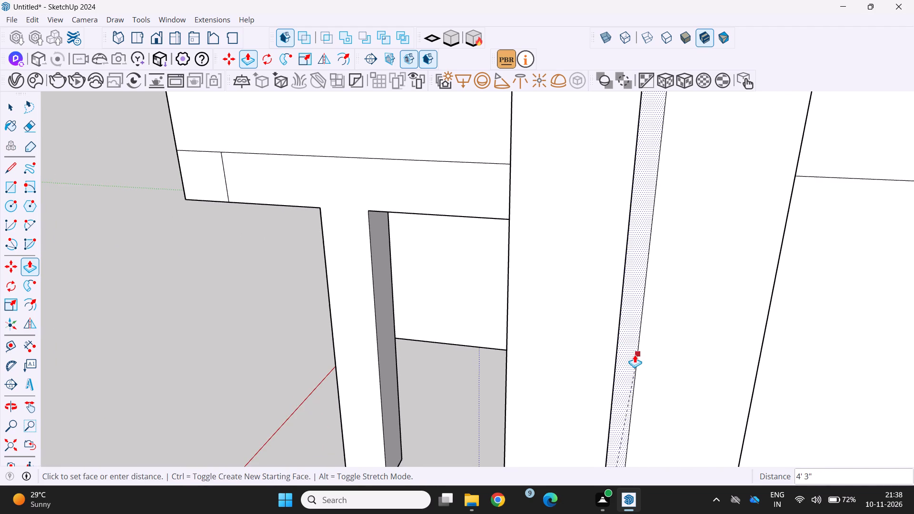
left_click(635, 355)
Pull the top face of the filler strip in the fin's gap upward, ending with 3' 11 15/16", flush with the fin's top.
scroll(620, 352, "down", 20)
scroll(620, 352, "down", 2)
middle_click_drag(614, 346, 578, 394)
scroll(632, 263, "up", 5)
middle_click_drag(615, 200, 599, 280)
scroll(596, 268, "up", 4)
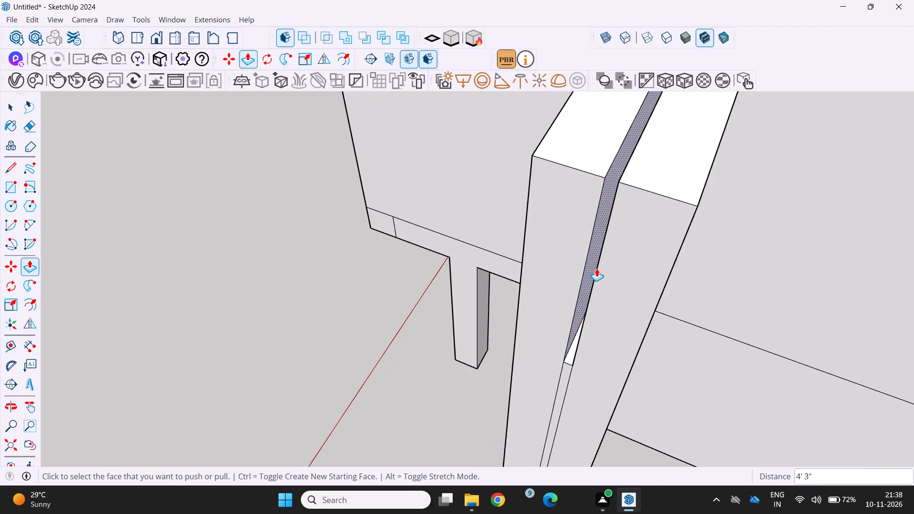
scroll(596, 268, "up", 12)
middle_click_drag(585, 302, 576, 319)
scroll(595, 356, "up", 1)
scroll(575, 321, "down", 3)
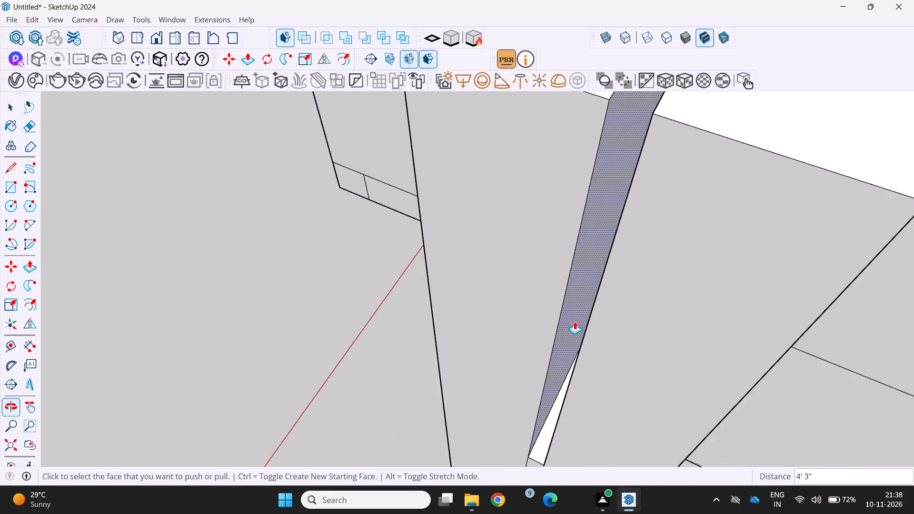
scroll(575, 321, "down", 7)
middle_click_drag(575, 321, 572, 359)
scroll(572, 360, "up", 5)
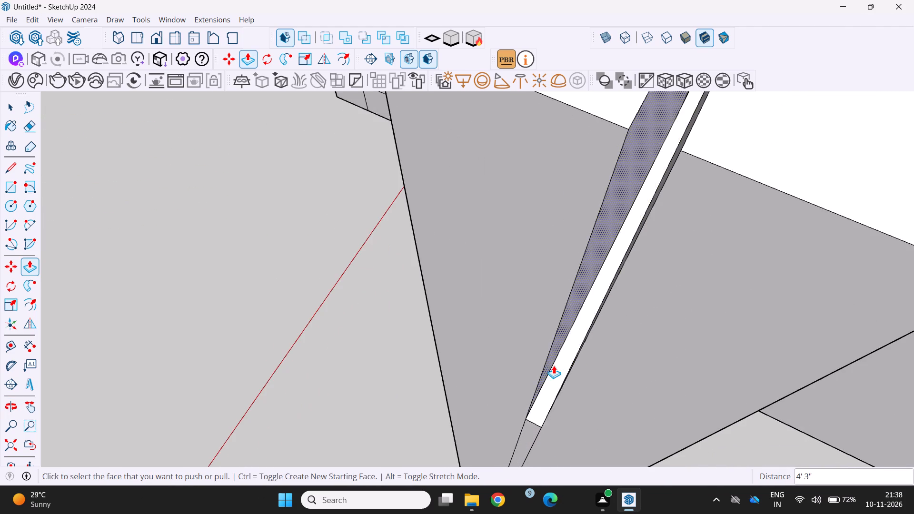
scroll(553, 366, "up", 4)
left_click_drag(547, 390, 550, 382)
scroll(586, 297, "down", 4)
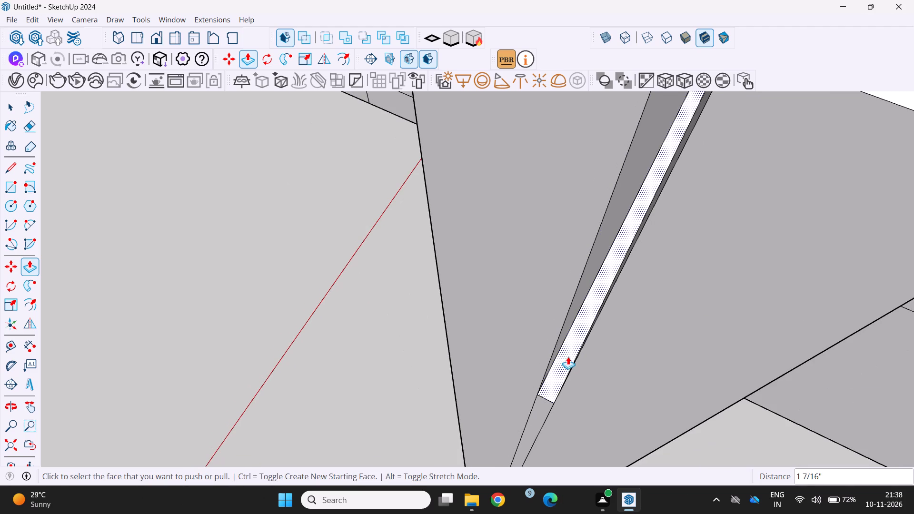
left_click_drag(565, 362, 566, 357)
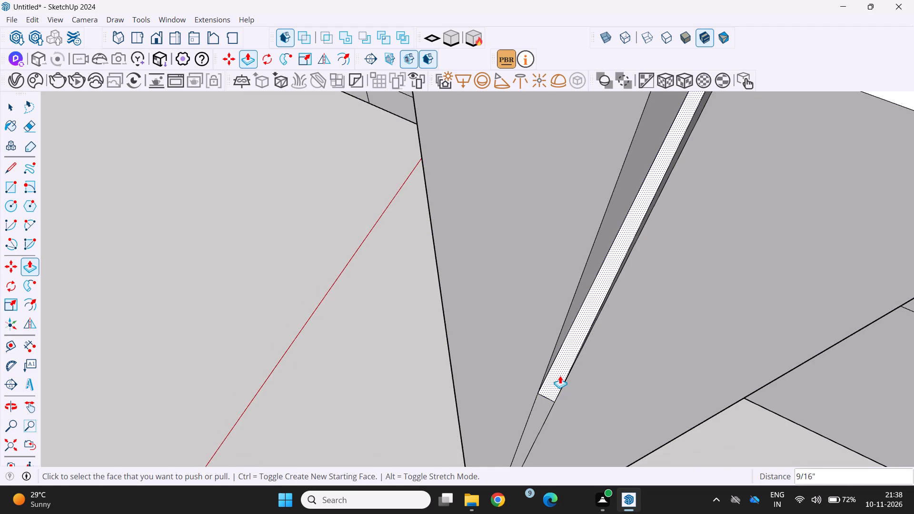
left_click_drag(558, 374, 558, 368)
scroll(518, 375, "up", 3)
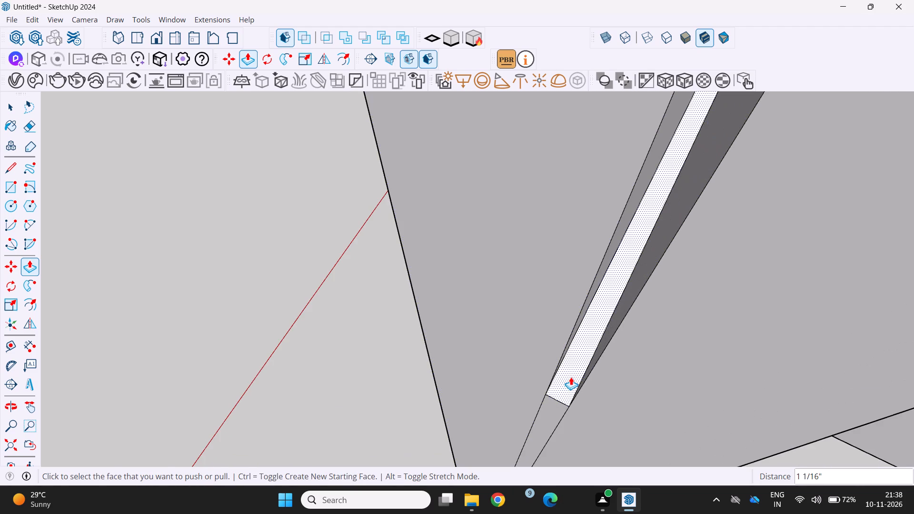
left_click(571, 376)
scroll(607, 255, "down", 15)
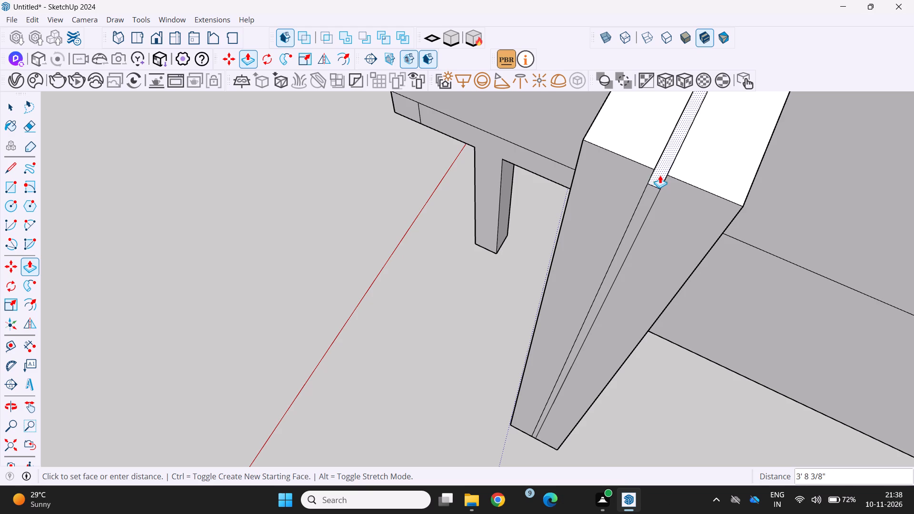
left_click(690, 159)
Examine the filled fin from above and against the building's long side facade.
scroll(580, 228, "down", 3)
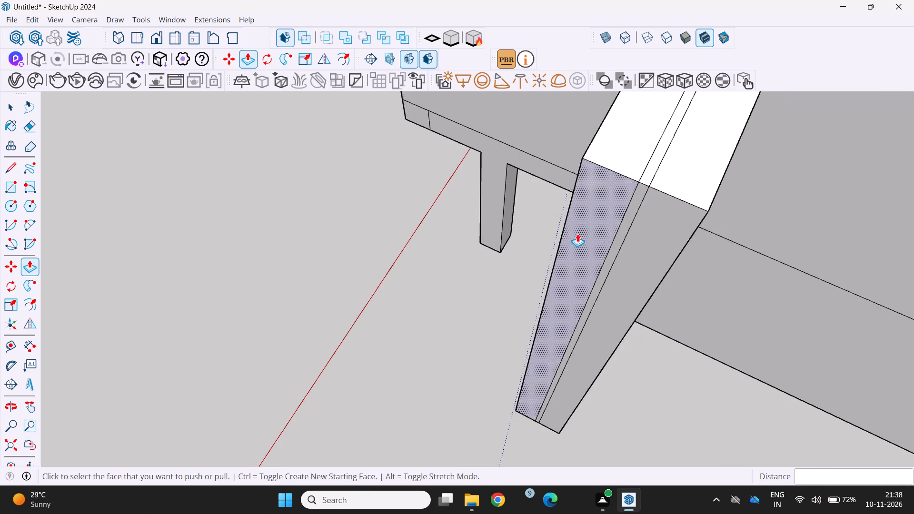
scroll(577, 234, "down", 3)
middle_click_drag(570, 252, 732, 178)
scroll(676, 212, "down", 6)
middle_click_drag(651, 230, 476, 231)
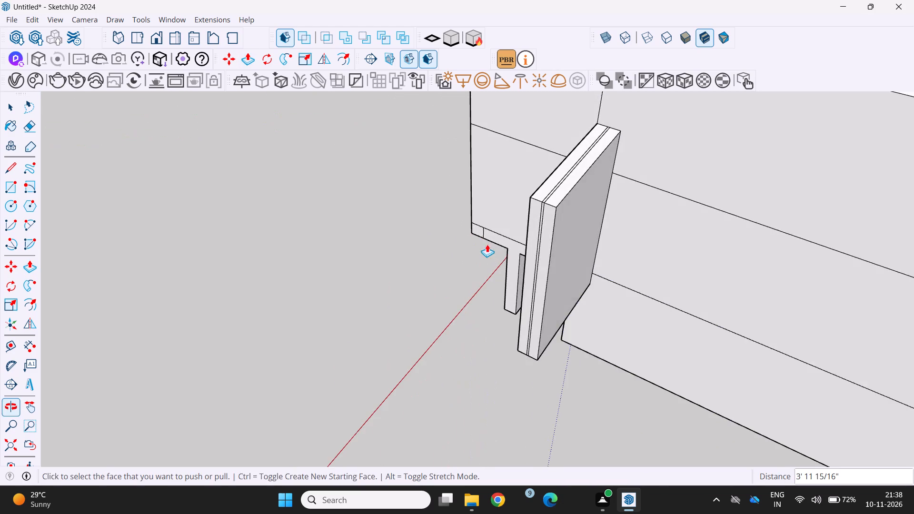
scroll(515, 260, "up", 4)
middle_click_drag(516, 262, 592, 239)
scroll(603, 237, "down", 10)
middle_click_drag(670, 275, 595, 254)
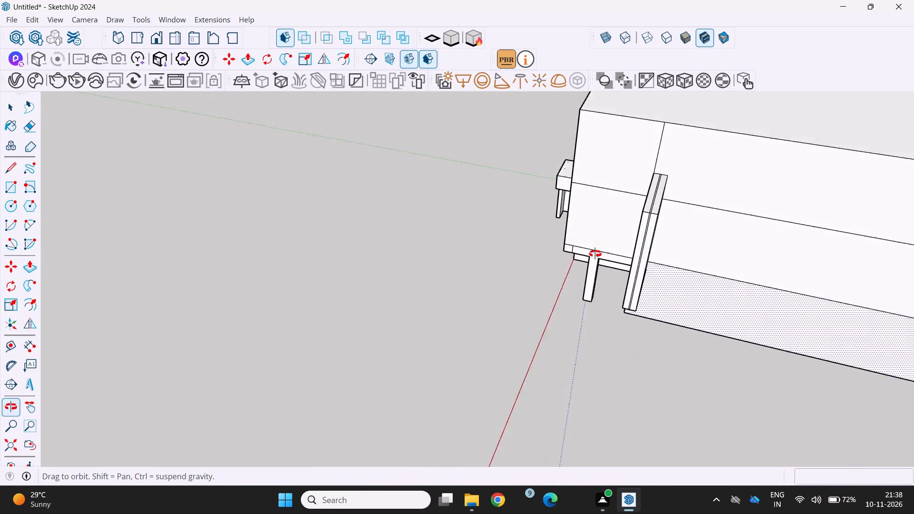
middle_click_drag(595, 254, 558, 248)
scroll(553, 265, "up", 2)
middle_click_drag(553, 265, 689, 237)
scroll(666, 278, "down", 5)
middle_click_drag(635, 312, 604, 289)
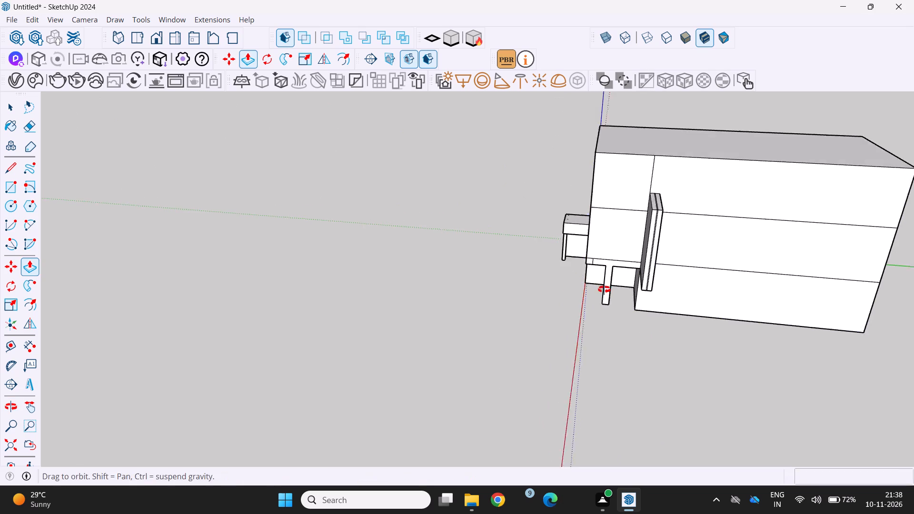
middle_click_drag(604, 289, 600, 283)
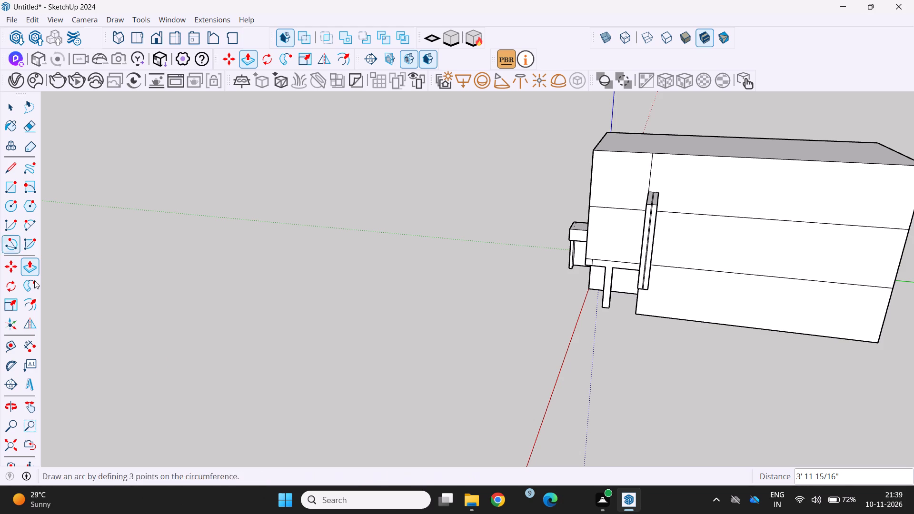
Examine the building's massing from the canopy front around to the fin side.
scroll(531, 216, "down", 4)
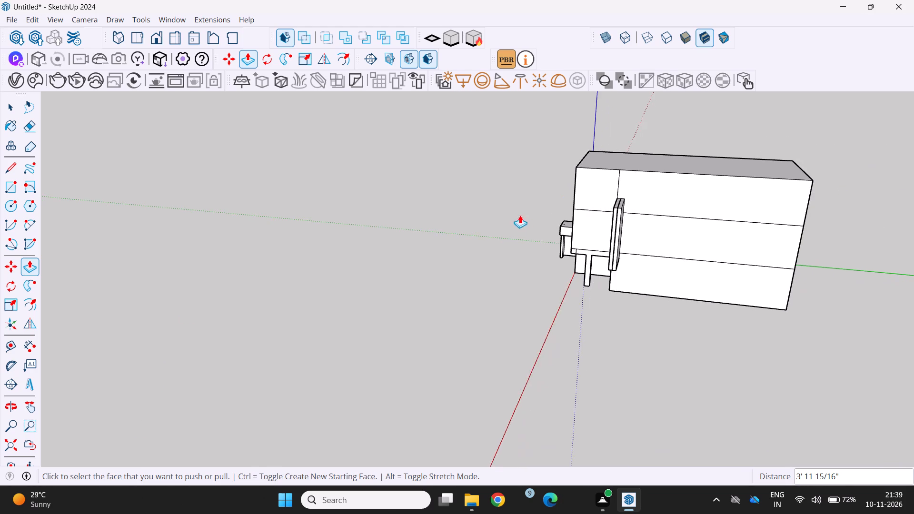
middle_click_drag(518, 215, 749, 271)
scroll(574, 316, "up", 3)
middle_click_drag(574, 316, 657, 346)
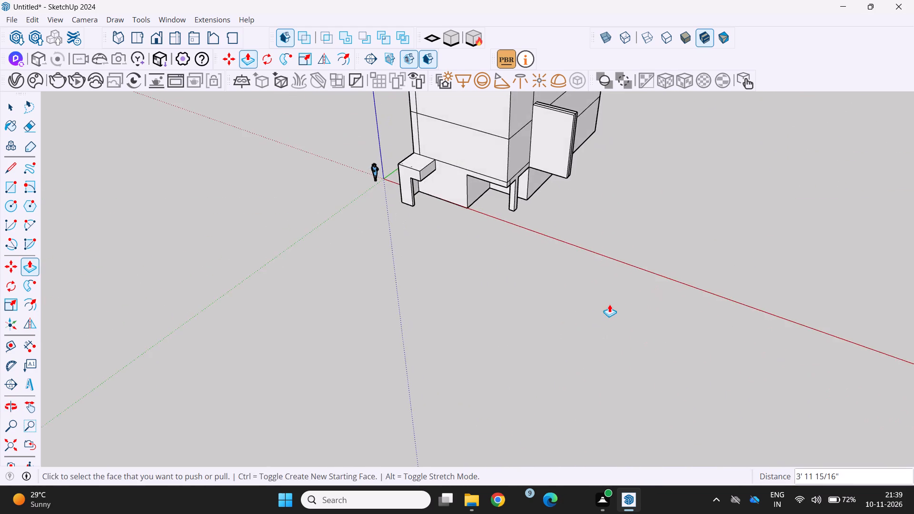
scroll(609, 307, "down", 1)
middle_click_drag(607, 308, 321, 392)
scroll(336, 401, "down", 1)
middle_click_drag(343, 412, 544, 286)
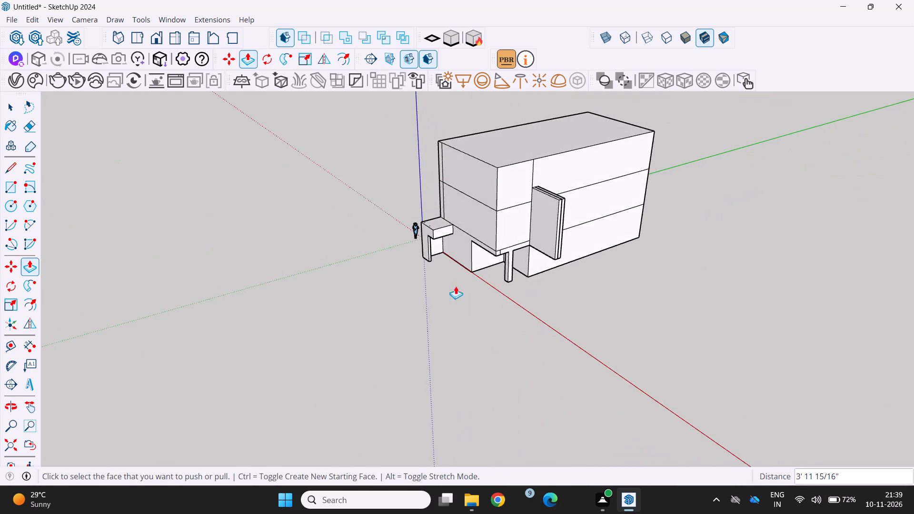
scroll(392, 288, "down", 1)
middle_click_drag(395, 290, 735, 218)
scroll(316, 364, "up", 3)
middle_click_drag(318, 356, 213, 458)
scroll(212, 457, "up", 1)
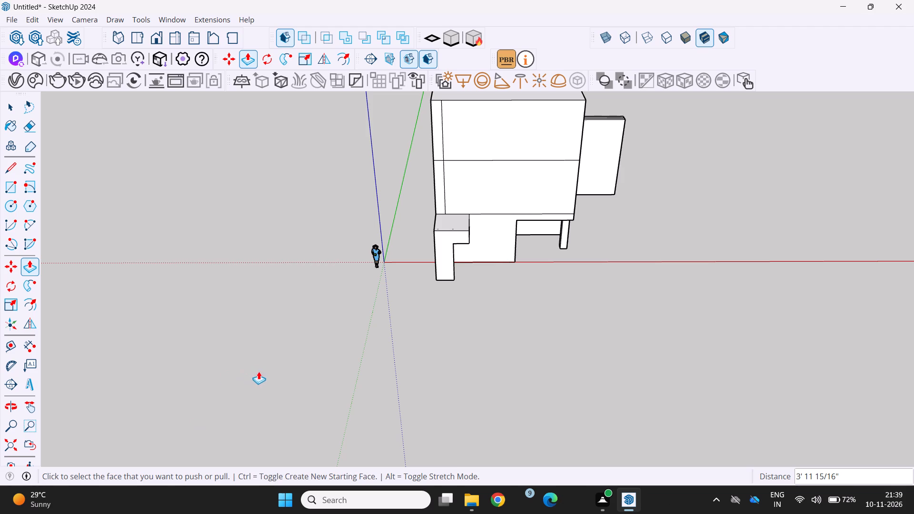
scroll(383, 335, "down", 3)
middle_click_drag(375, 333, 213, 333)
middle_click_drag(497, 353, 265, 328)
scroll(522, 367, "up", 2)
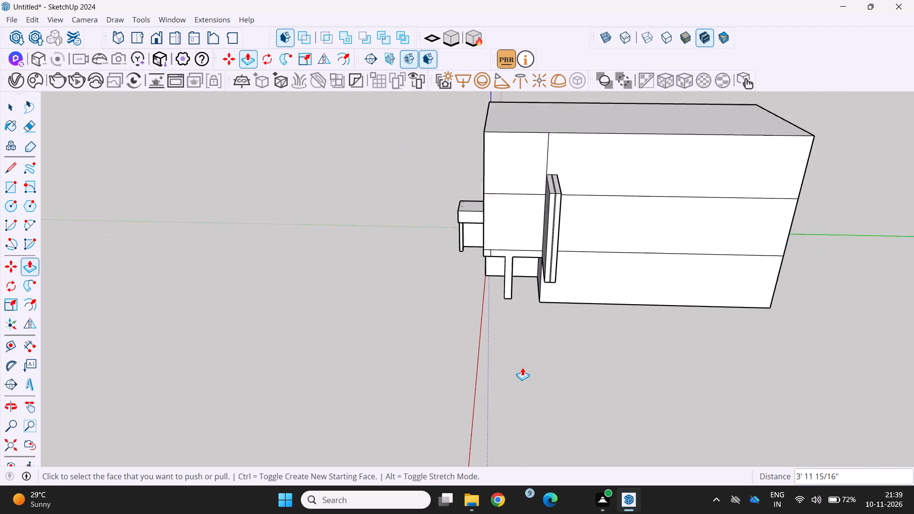
scroll(522, 367, "up", 2)
middle_click_drag(522, 366, 369, 401)
scroll(382, 364, "up", 2)
middle_click_drag(382, 364, 517, 378)
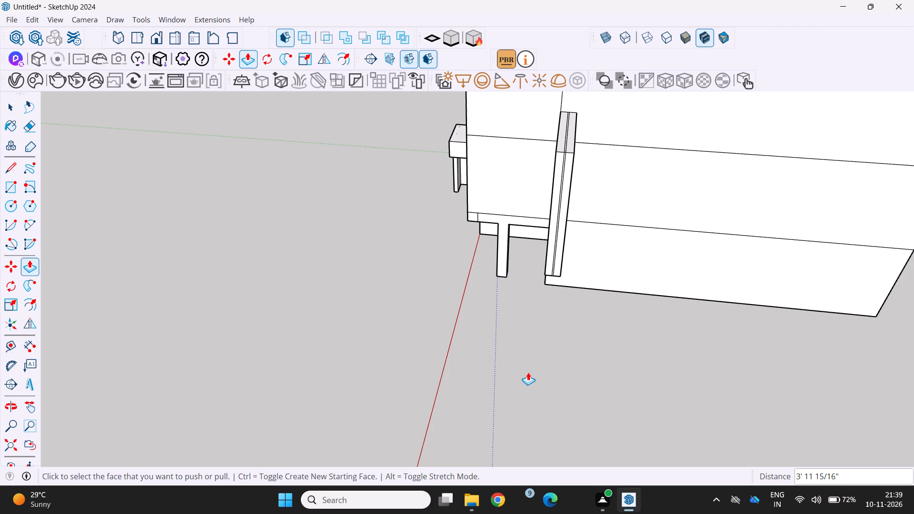
Examine the whole building from the front corner, roof and long side, comparing the fin with the canopy and bay.
scroll(555, 230, "down", 1)
middle_click_drag(554, 232, 677, 276)
scroll(652, 284, "down", 2)
middle_click_drag(649, 285, 761, 247)
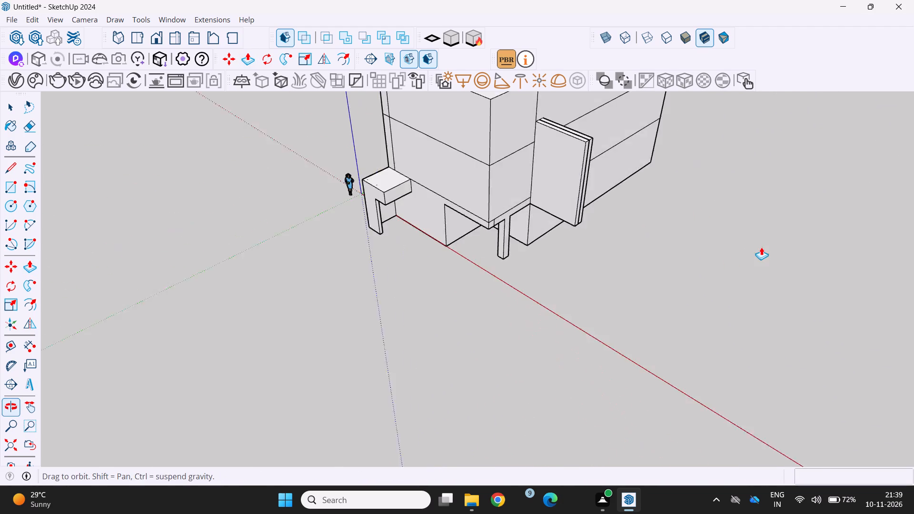
middle_click_drag(761, 247, 761, 248)
scroll(725, 257, "down", 3)
middle_click_drag(723, 260, 795, 194)
scroll(795, 194, "up", 1)
scroll(624, 233, "down", 3)
middle_click_drag(619, 235, 265, 334)
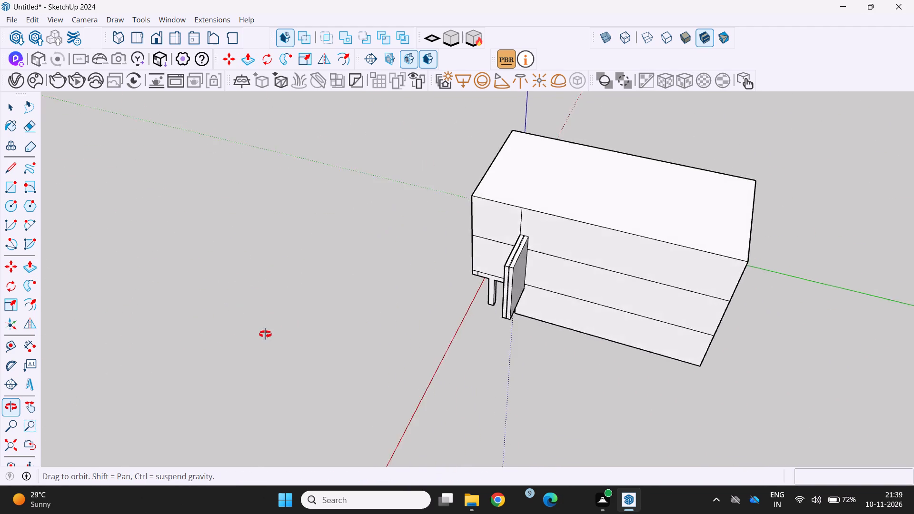
middle_click_drag(265, 334, 626, 353)
scroll(604, 340, "down", 3)
middle_click_drag(600, 337, 664, 297)
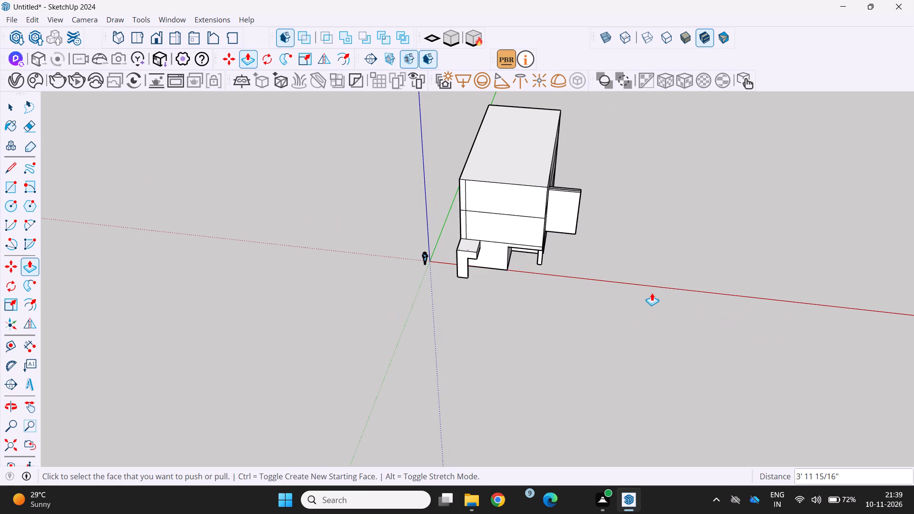
scroll(627, 280, "down", 1)
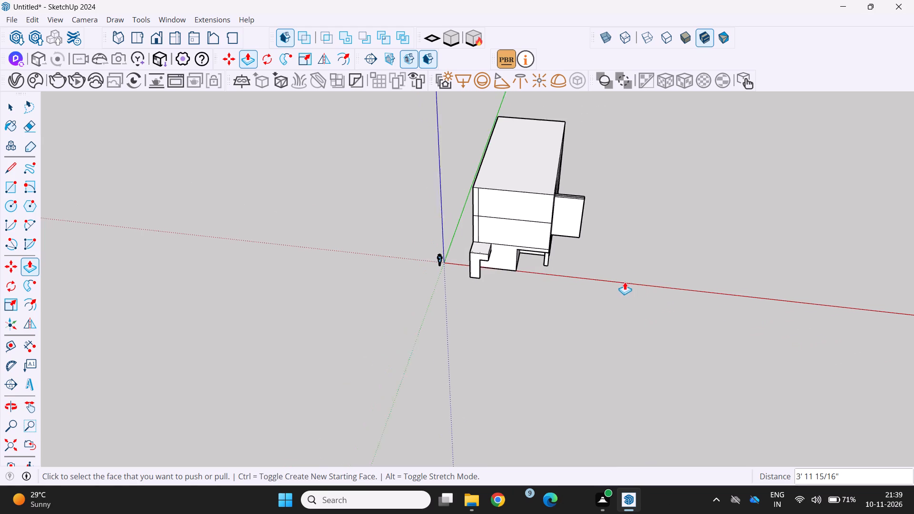
scroll(625, 282, "down", 1)
middle_click_drag(616, 282, 434, 292)
scroll(578, 367, "up", 4)
middle_click_drag(578, 359, 486, 356)
scroll(479, 355, "up", 1)
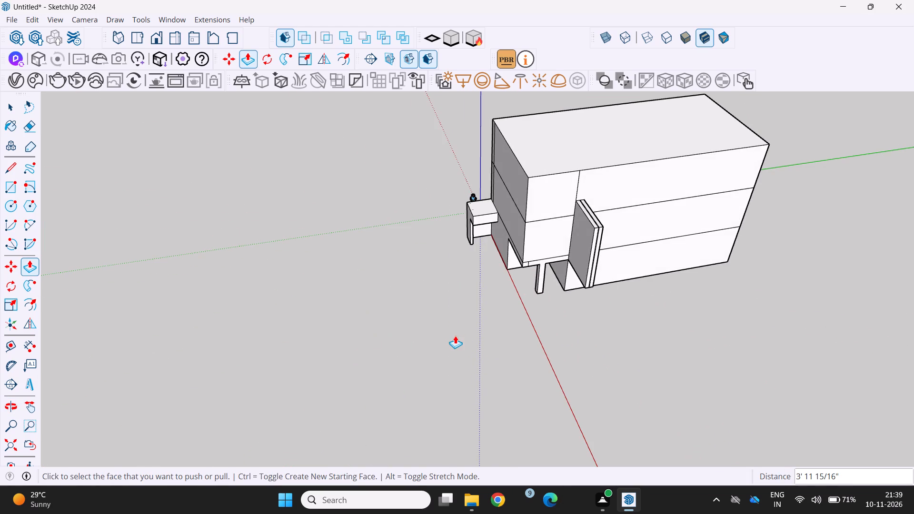
scroll(453, 335, "down", 3)
middle_click_drag(448, 334, 352, 327)
scroll(474, 358, "up", 1)
middle_click_drag(471, 356, 378, 344)
scroll(448, 378, "up", 3)
middle_click_drag(453, 376, 701, 374)
scroll(669, 365, "down", 5)
scroll(643, 349, "up", 1)
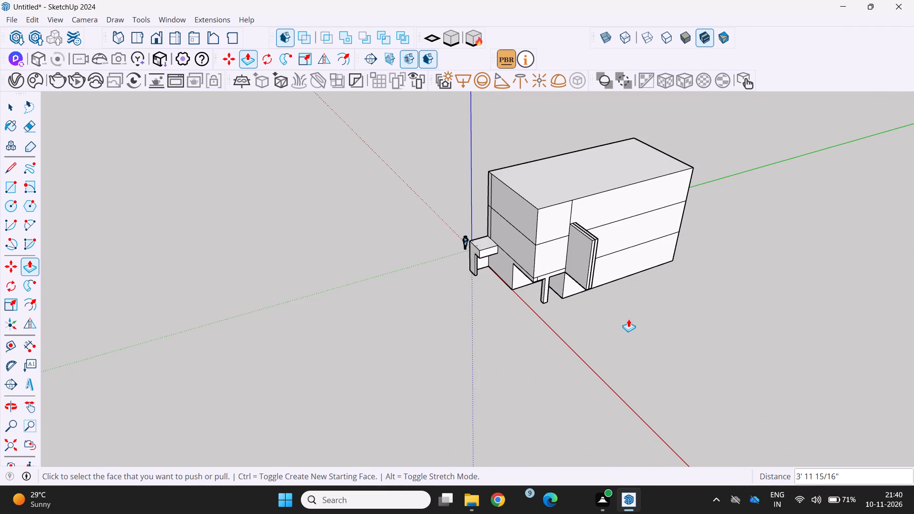
Examine the canopy, entrance recess, corner column and fin around the ground floor.
scroll(605, 305, "down", 1)
middle_click_drag(601, 306, 452, 365)
scroll(598, 364, "up", 5)
middle_click_drag(550, 348, 572, 331)
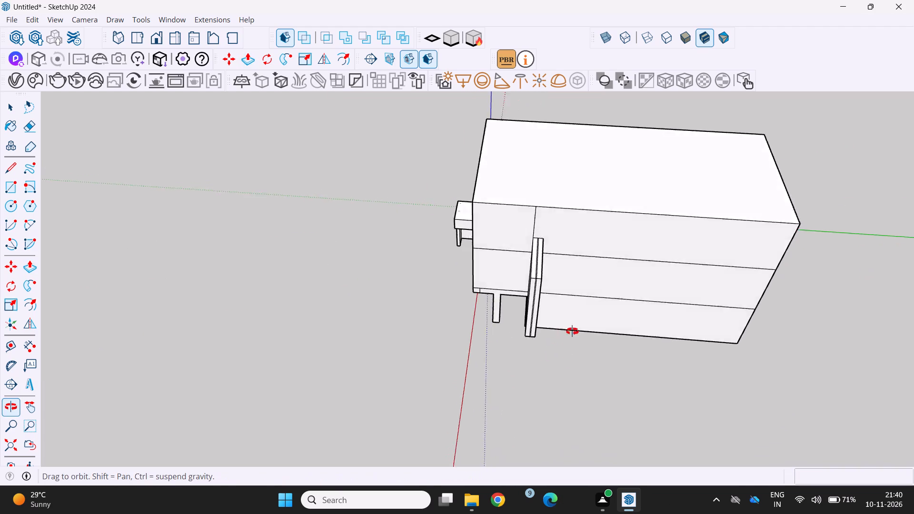
middle_click_drag(572, 331, 627, 288)
scroll(578, 300, "up", 5)
middle_click_drag(568, 306, 624, 277)
scroll(624, 277, "up", 2)
middle_click_drag(596, 292, 748, 287)
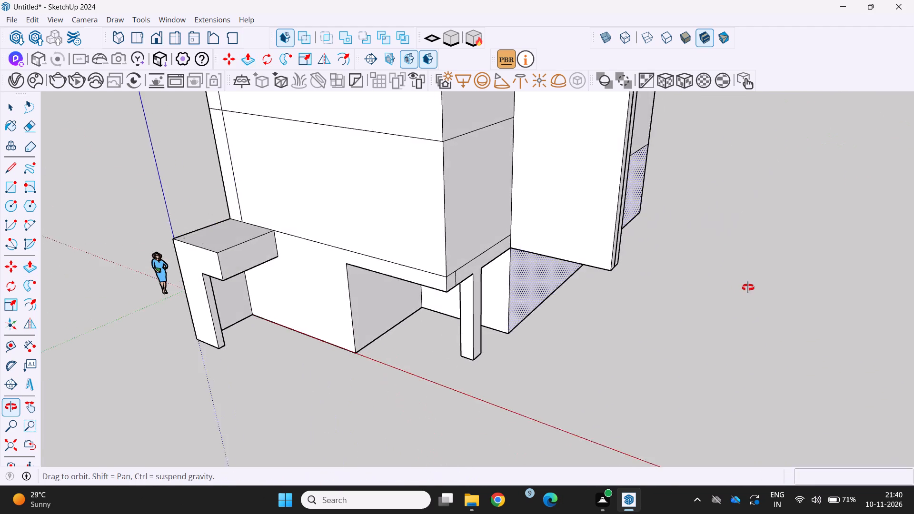
middle_click_drag(748, 287, 748, 287)
scroll(755, 288, "down", 5)
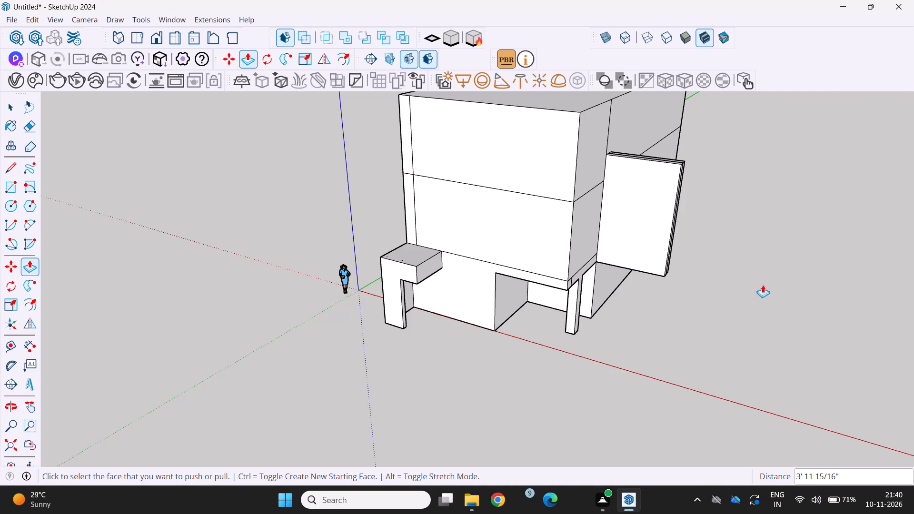
scroll(760, 299, "down", 3)
middle_click_drag(756, 299, 574, 299)
scroll(588, 304, "down", 3)
scroll(632, 329, "up", 1)
middle_click_drag(631, 332, 792, 371)
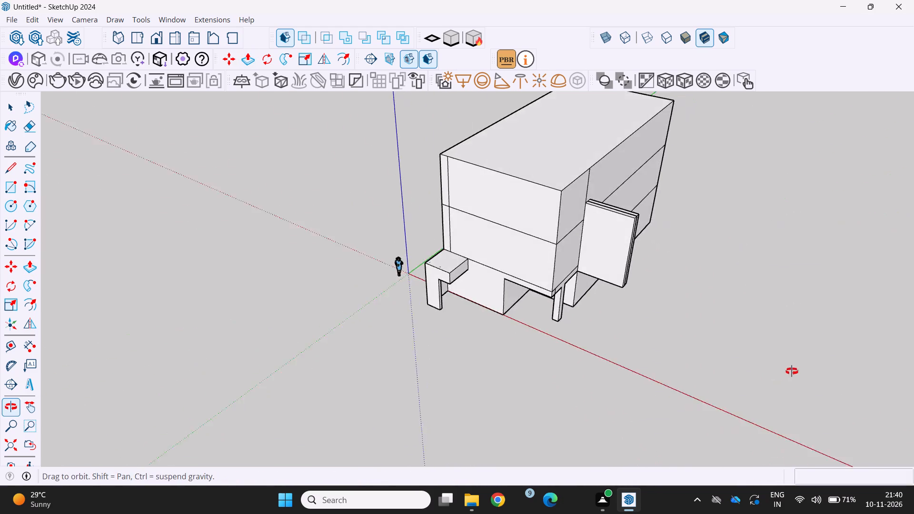
middle_click_drag(792, 371, 793, 366)
scroll(793, 366, "up", 4)
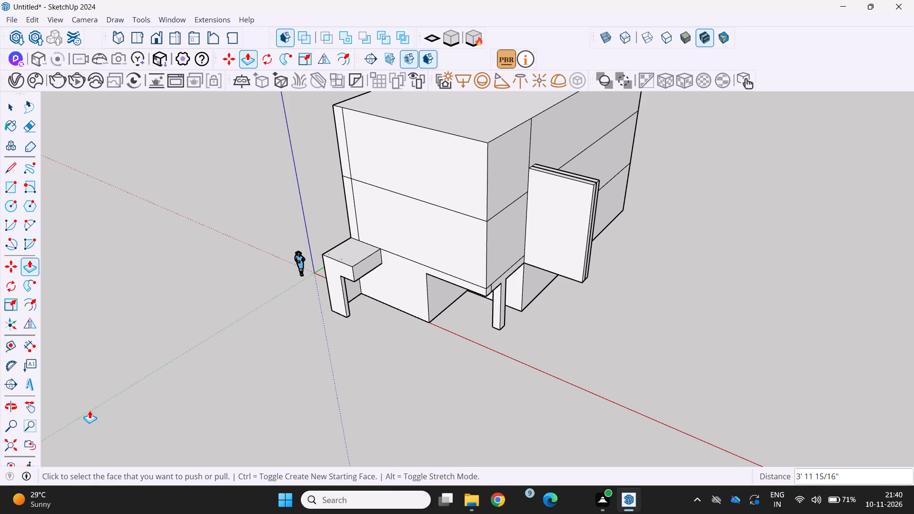
Examine the fin's side and end faces where it meets the overhanging corner and column.
scroll(718, 218, "down", 2)
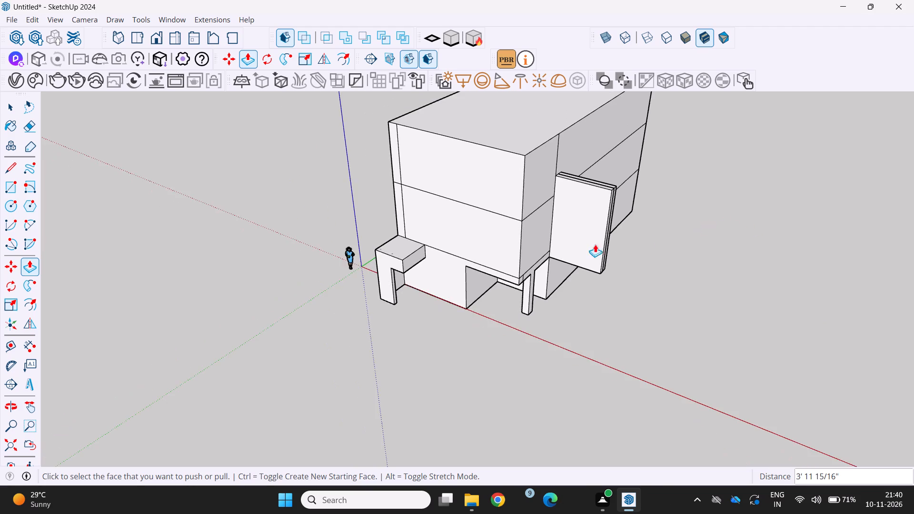
scroll(545, 255, "down", 1)
middle_click_drag(531, 256, 401, 284)
scroll(401, 284, "up", 1)
scroll(529, 315, "up", 1)
middle_click_drag(529, 314, 409, 269)
scroll(495, 302, "up", 3)
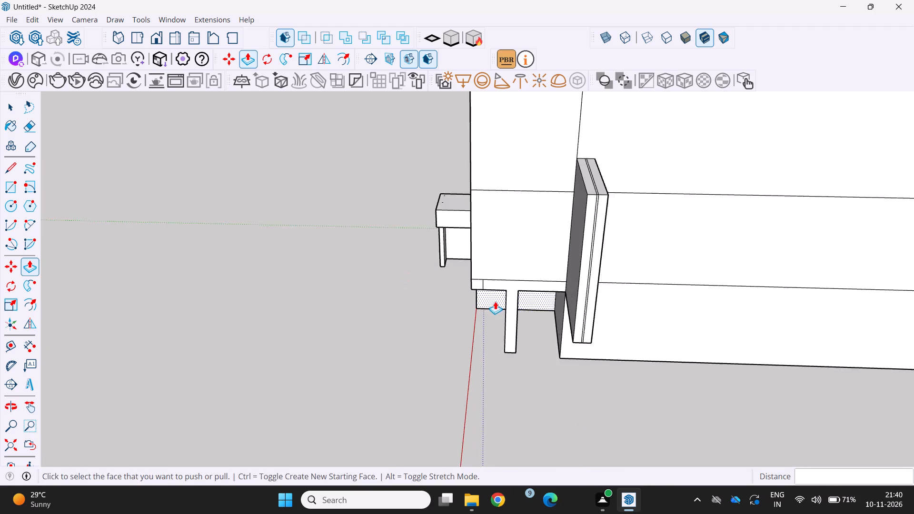
middle_click_drag(495, 301, 595, 302)
middle_click_drag(657, 277, 643, 284)
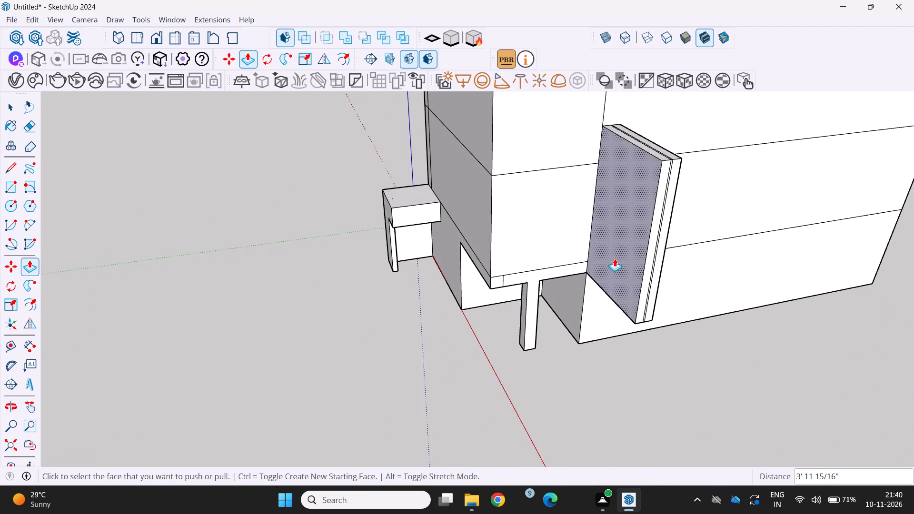
scroll(615, 258, "up", 1)
middle_click_drag(615, 258, 684, 264)
scroll(626, 253, "up", 1)
middle_click_drag(630, 255, 669, 281)
scroll(669, 281, "up", 1)
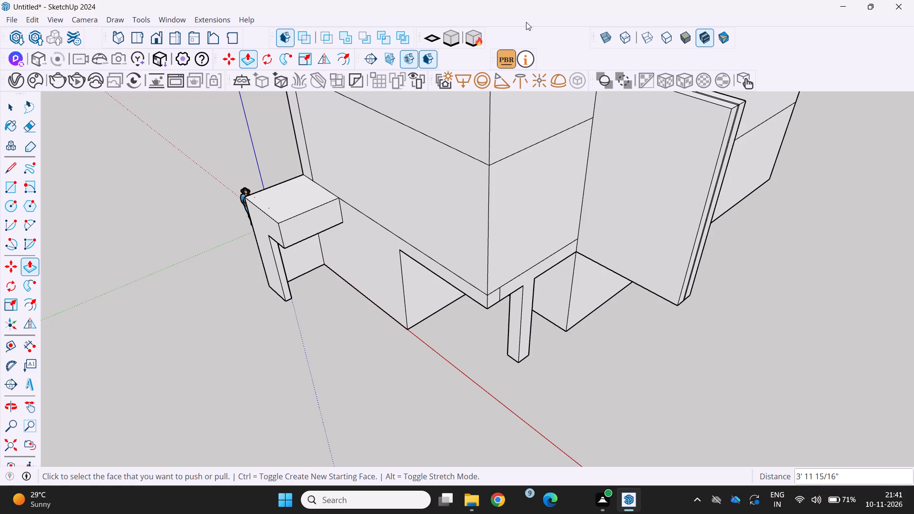
scroll(490, 43, "down", 9)
scroll(441, 38, "down", 1)
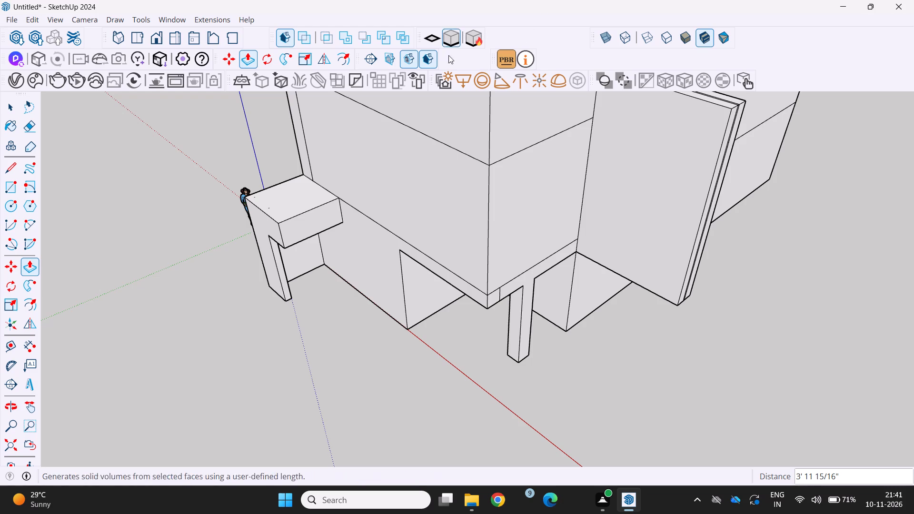
scroll(574, 216, "down", 5)
middle_click_drag(548, 264, 526, 257)
scroll(624, 212, "up", 3)
middle_click(616, 230)
scroll(616, 230, "down", 3)
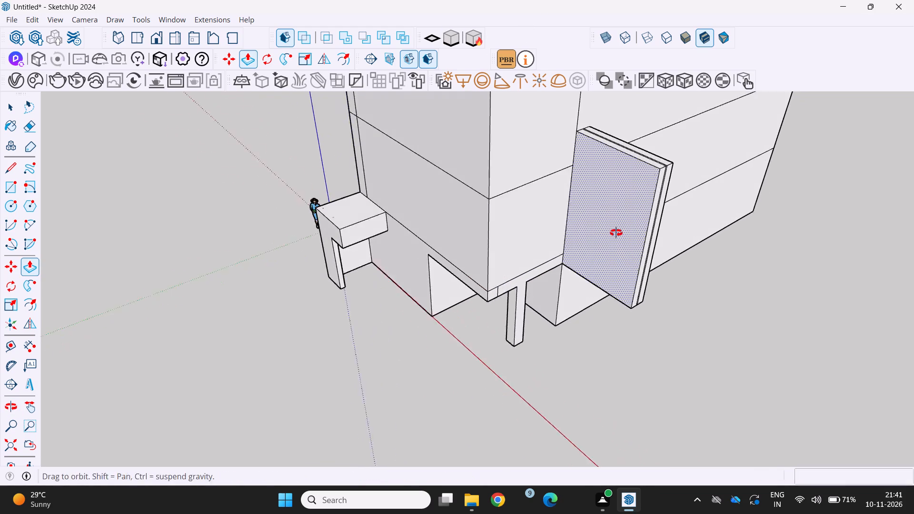
Place a horizontal guide 1'6" above the bottom edge of the fin's broad face.
scroll(616, 233, "down", 2)
scroll(594, 264, "down", 1)
middle_click_drag(592, 264, 613, 192)
scroll(613, 191, "up", 5)
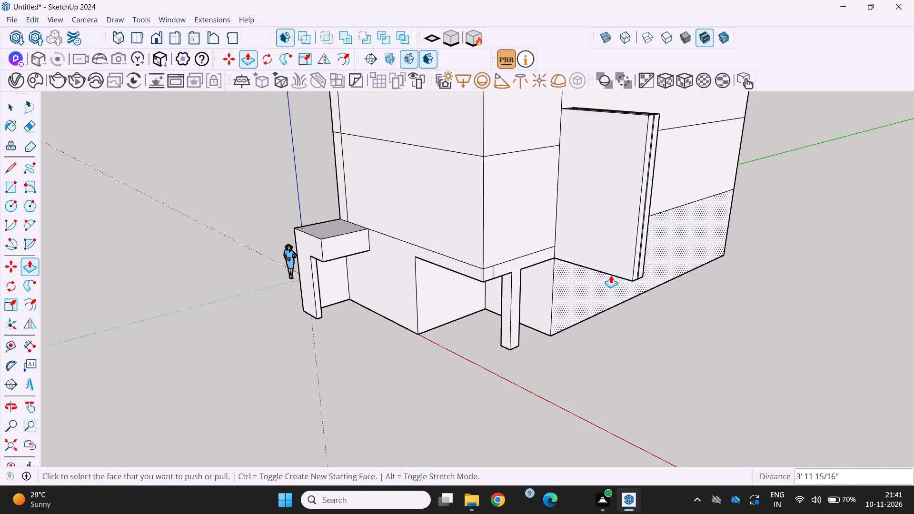
key("t")
scroll(611, 276, "up", 4)
left_click(593, 269)
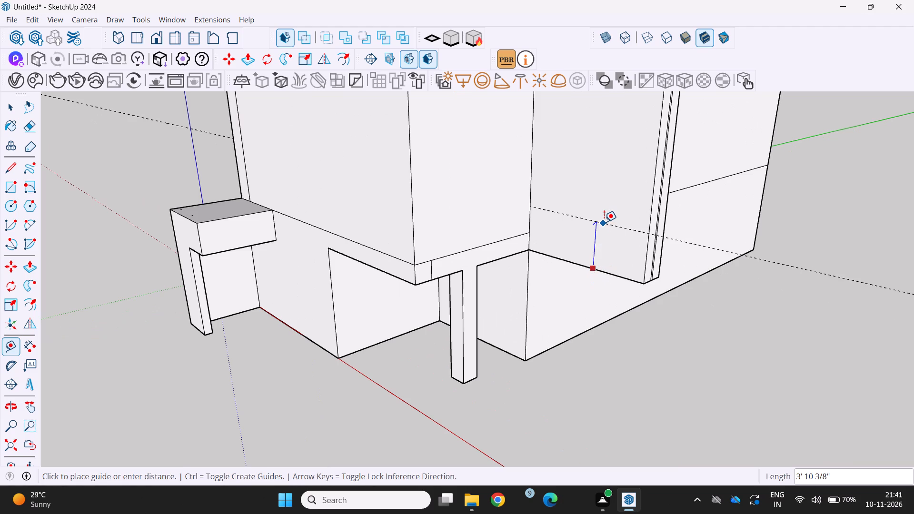
key("1")
key("apostrophe")
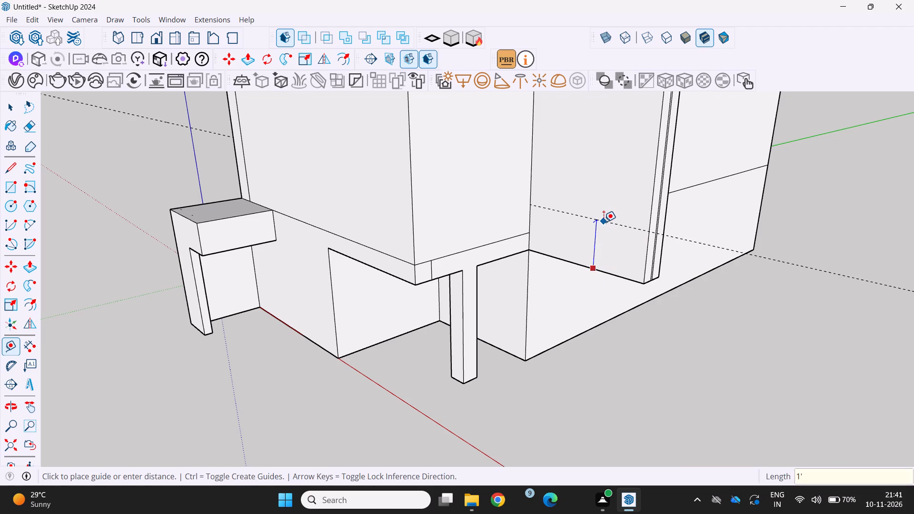
key("6")
key("Return")
Place a second horizontal guide 2" above the lower guide on the fin's face.
scroll(604, 222, "down", 3)
scroll(595, 259, "up", 4)
middle_click_drag(594, 258, 607, 251)
scroll(608, 252, "down", 10)
middle_click_drag(595, 254, 574, 218)
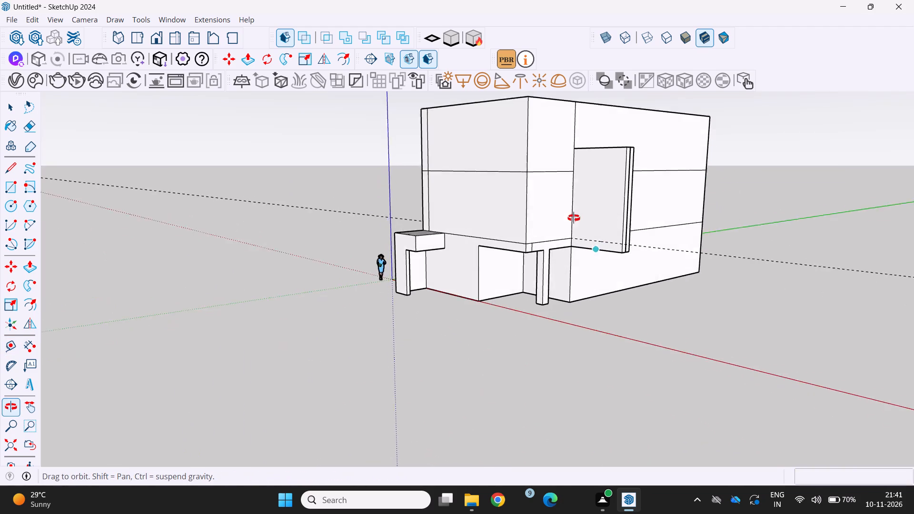
middle_click_drag(574, 218, 574, 215)
scroll(574, 216, "up", 9)
left_click(611, 249)
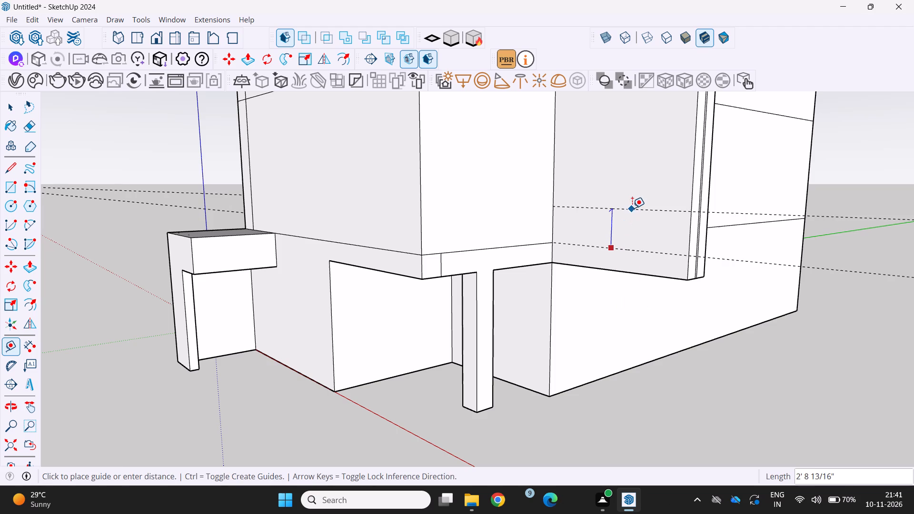
key("2")
key("Return")
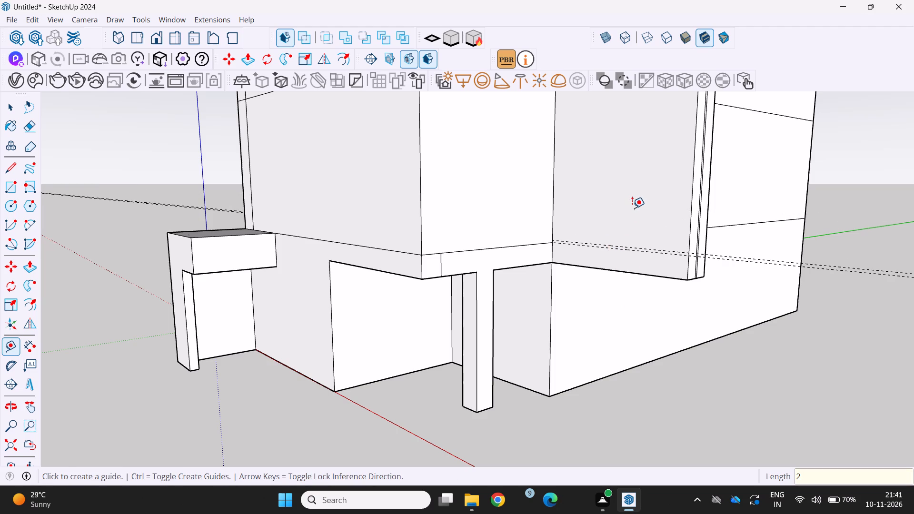
Place a vertical guide on the fin's face 1'6" in from its outer edge.
scroll(632, 208, "down", 5)
middle_click_drag(631, 208, 565, 229)
scroll(603, 199, "up", 1)
middle_click_drag(604, 201, 698, 286)
scroll(698, 286, "up", 1)
scroll(695, 297, "down", 2)
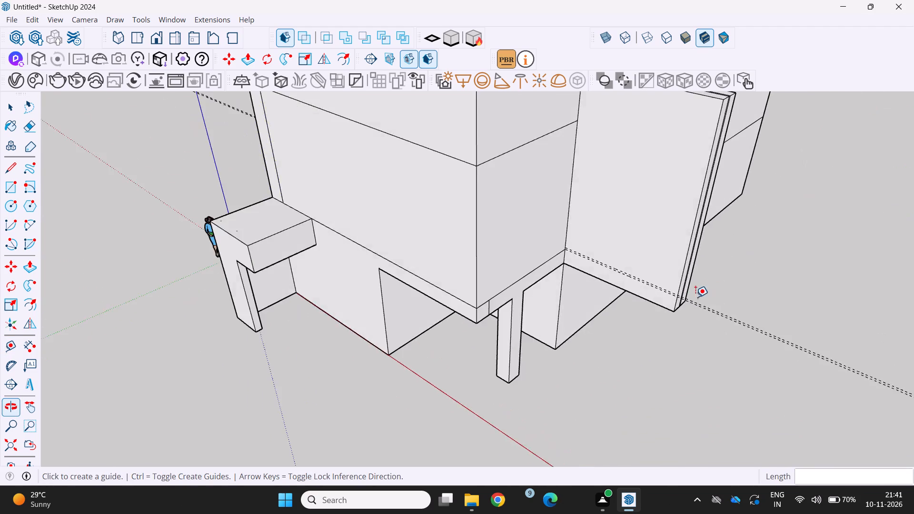
scroll(695, 297, "down", 5)
scroll(656, 244, "up", 2)
middle_click_drag(656, 240, 693, 184)
scroll(716, 220, "up", 7)
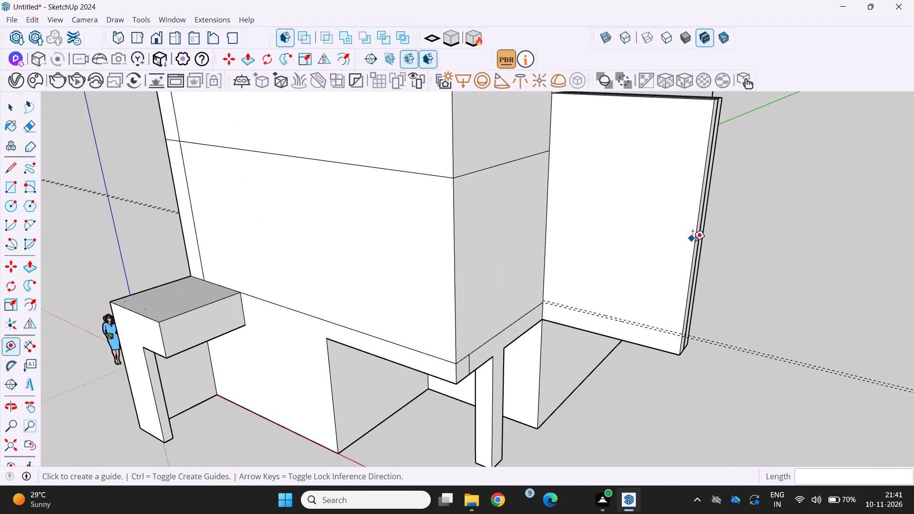
left_click(692, 239)
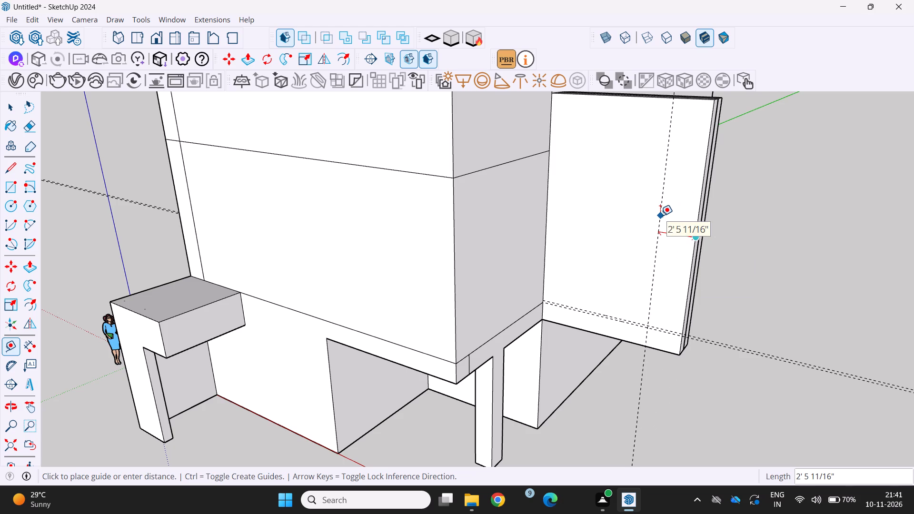
type("1'")
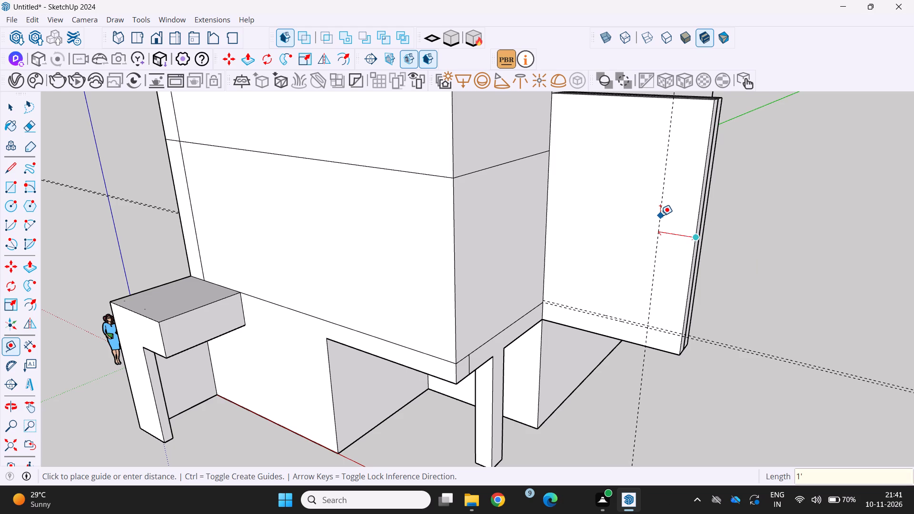
key("6")
key("Return")
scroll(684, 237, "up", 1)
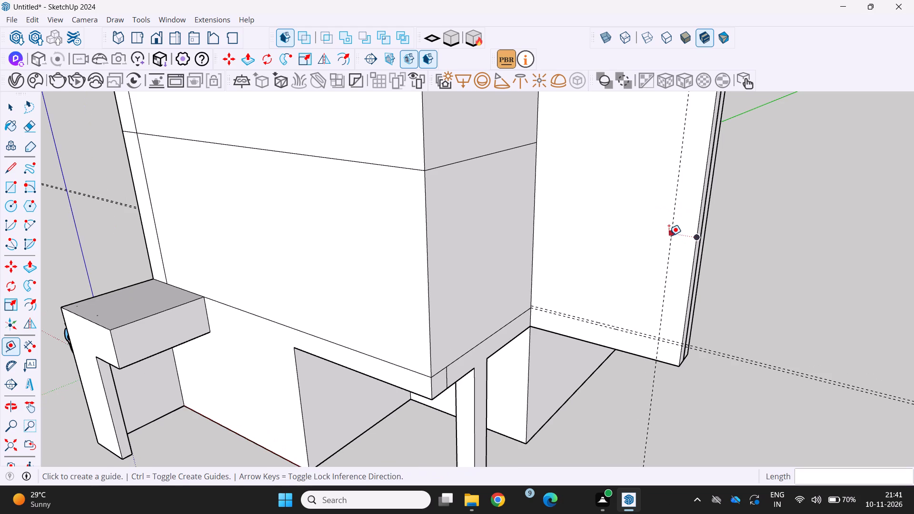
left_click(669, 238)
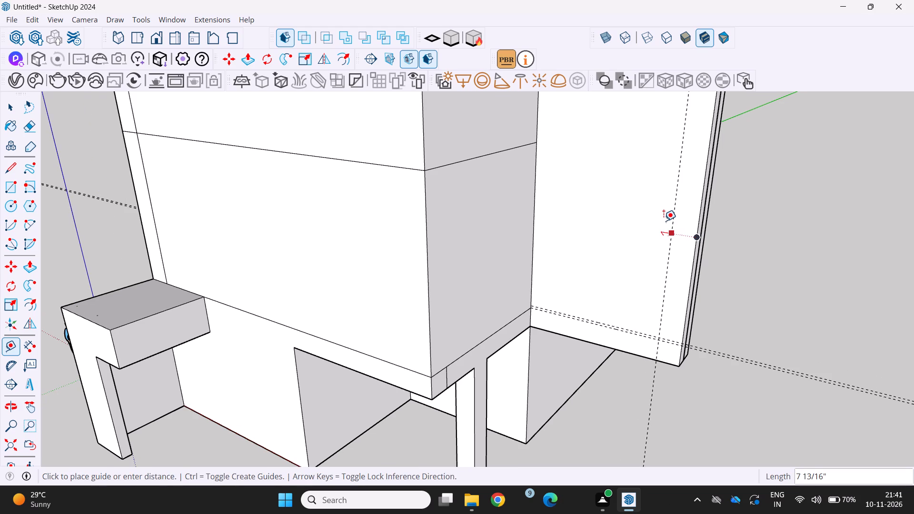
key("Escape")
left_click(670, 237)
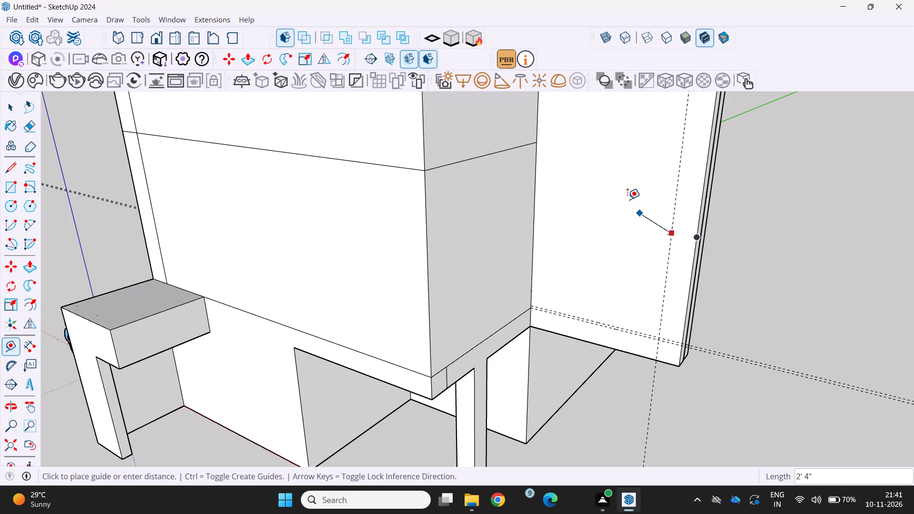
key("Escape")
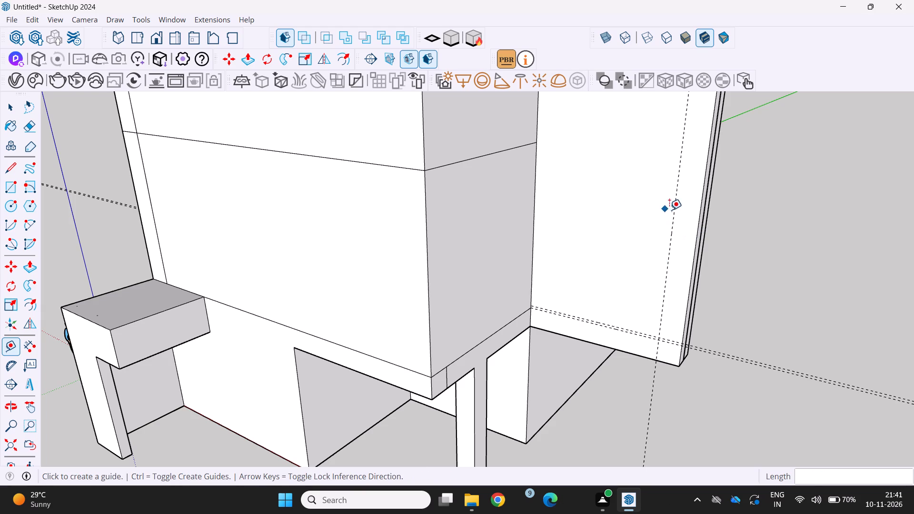
Place a second vertical guide 2" from the first, towards the building.
left_click_drag(675, 213, 669, 214)
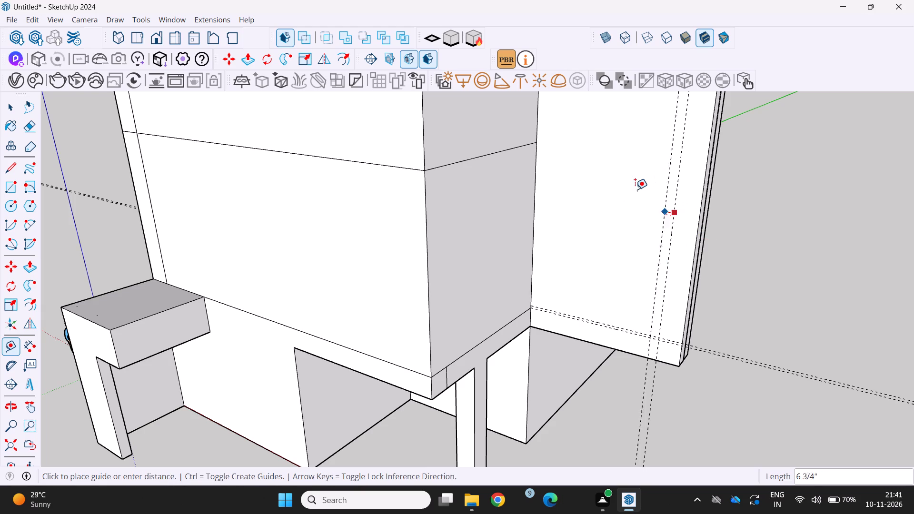
key("2")
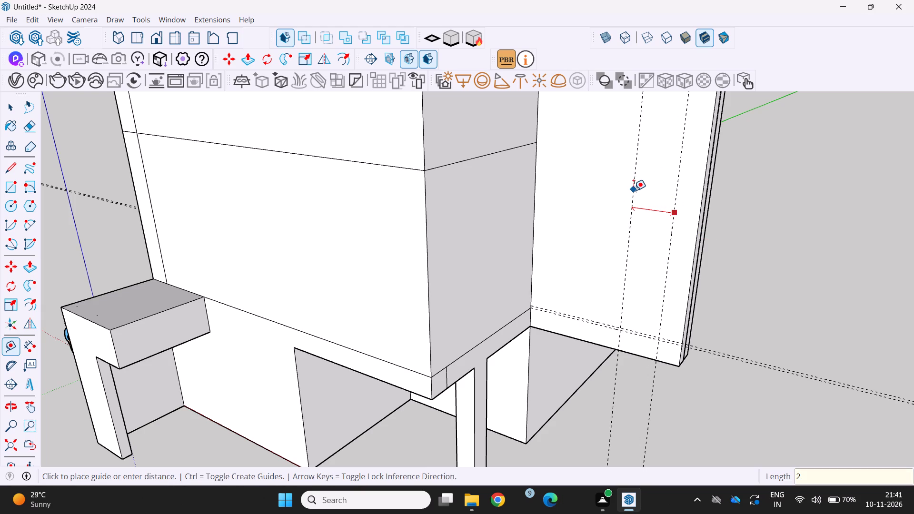
key("Return")
Place a horizontal guide 1'6" below the top edge of the fin's face.
scroll(649, 202, "down", 6)
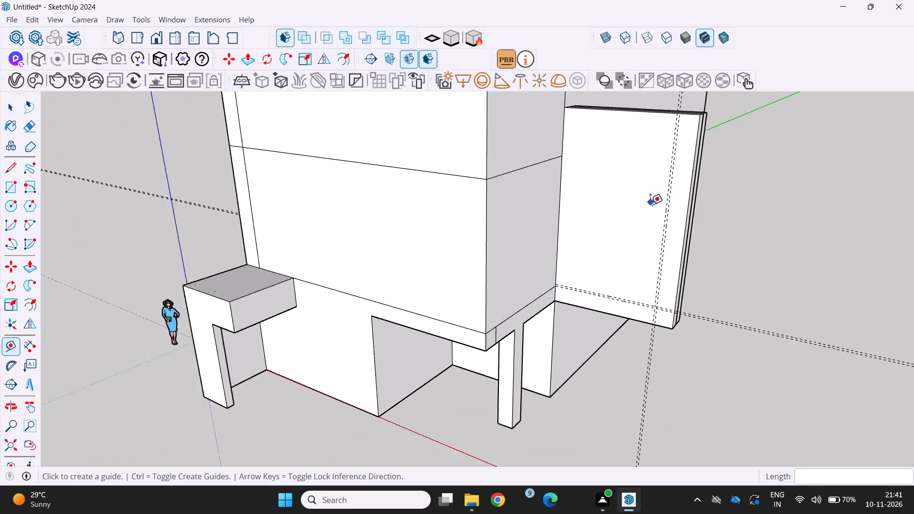
scroll(639, 129, "up", 2)
middle_click_drag(639, 128, 650, 179)
scroll(634, 138, "up", 4)
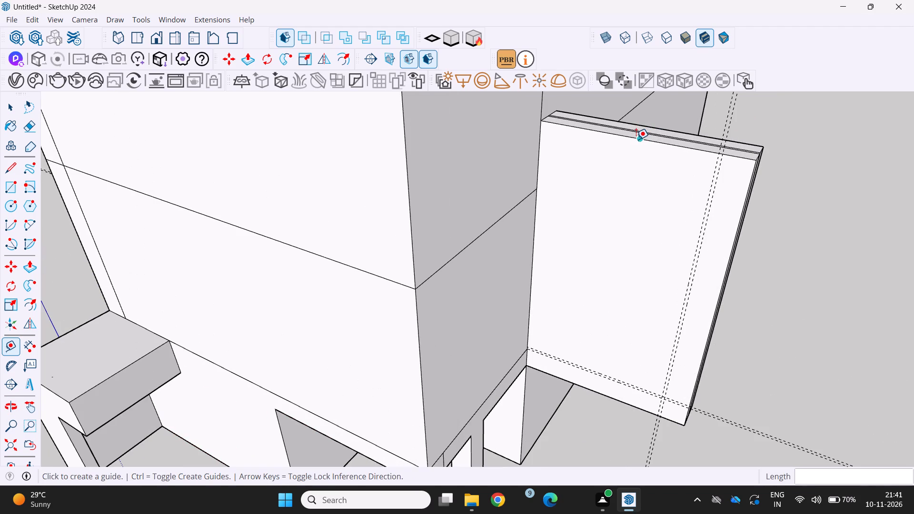
left_click(636, 139)
scroll(636, 188, "up", 1)
middle_click_drag(635, 185, 618, 143)
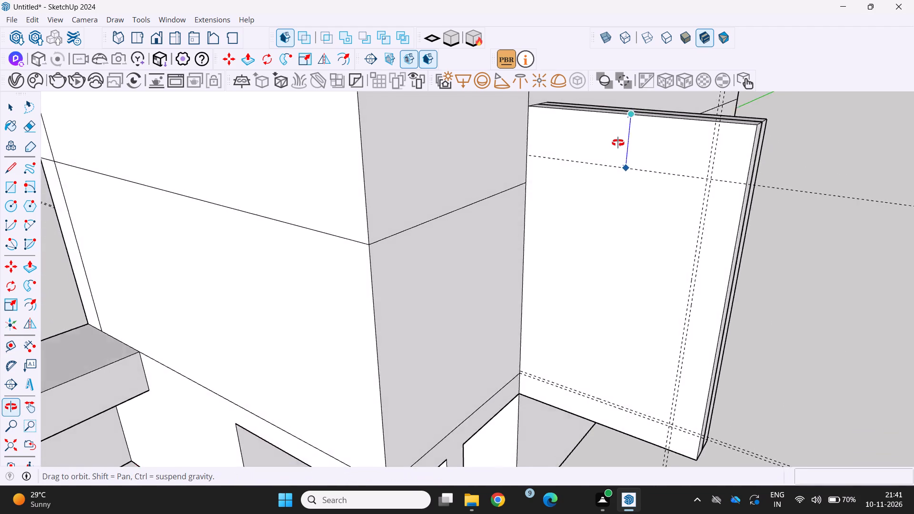
middle_click_drag(618, 143, 617, 140)
scroll(617, 141, "up", 1)
scroll(644, 186, "up", 3)
middle_click_drag(640, 186, 604, 196)
scroll(604, 200, "down", 4)
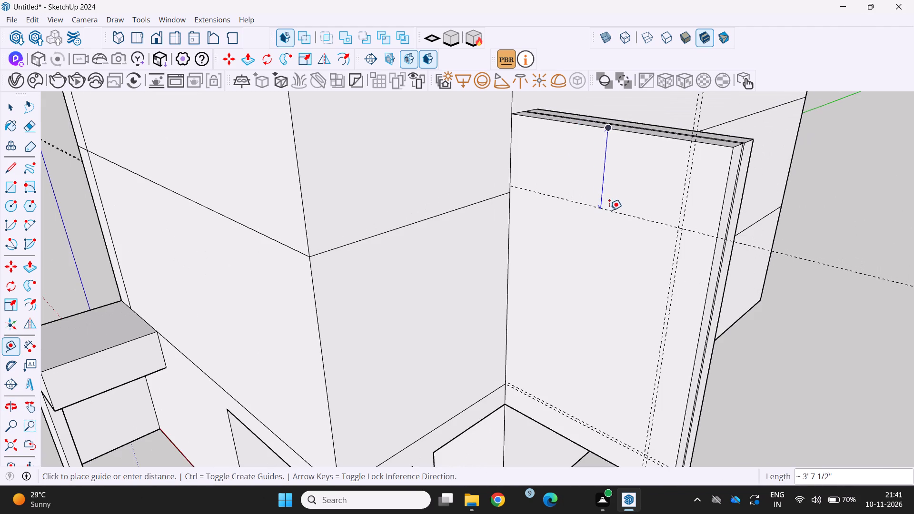
key("1")
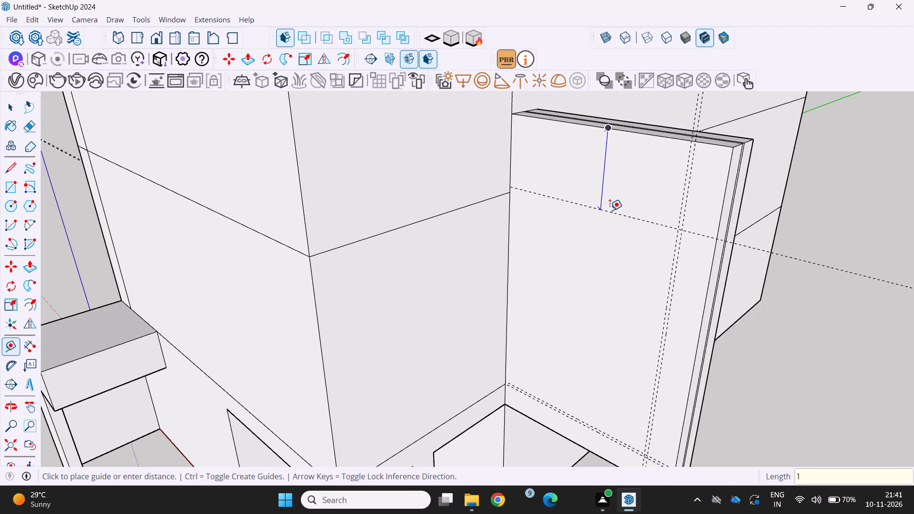
key("apostrophe")
key("6")
key("shift+quotedbl")
key("Return")
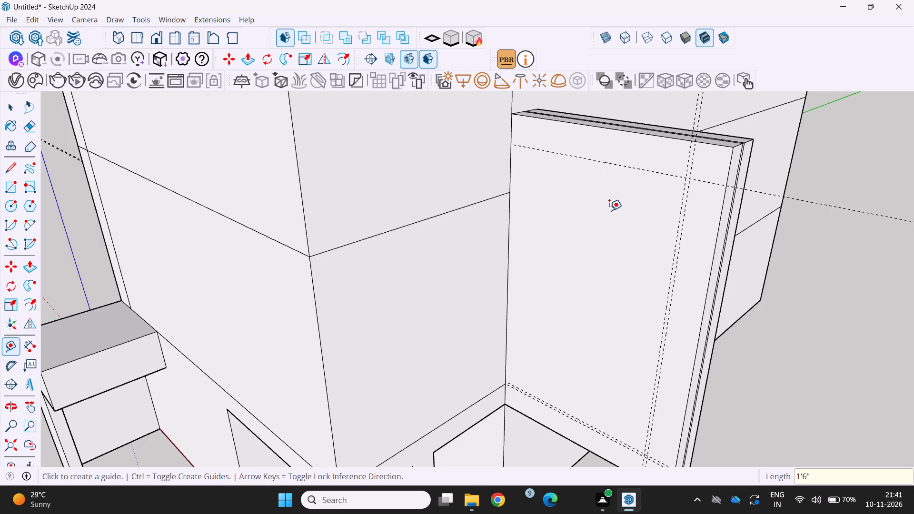
Place a second horizontal guide 2" below the upper guide on the fin's face.
scroll(618, 187, "down", 4)
middle_click_drag(618, 185, 616, 183)
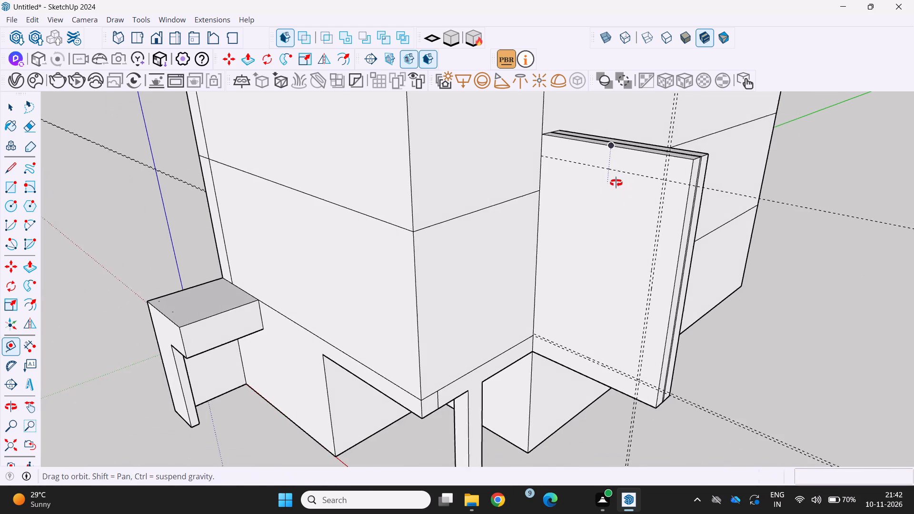
middle_click_drag(616, 183, 621, 148)
scroll(620, 149, "up", 4)
left_click_drag(622, 152, 625, 158)
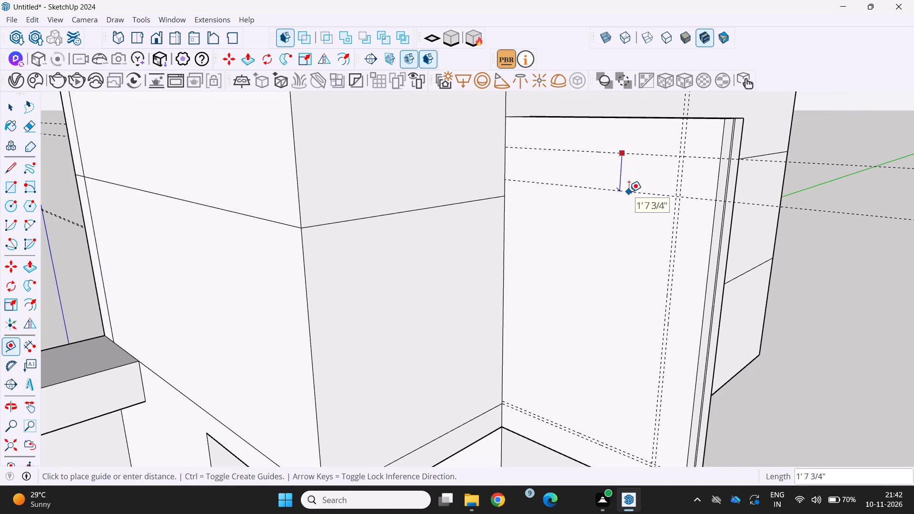
key("2")
key("Return")
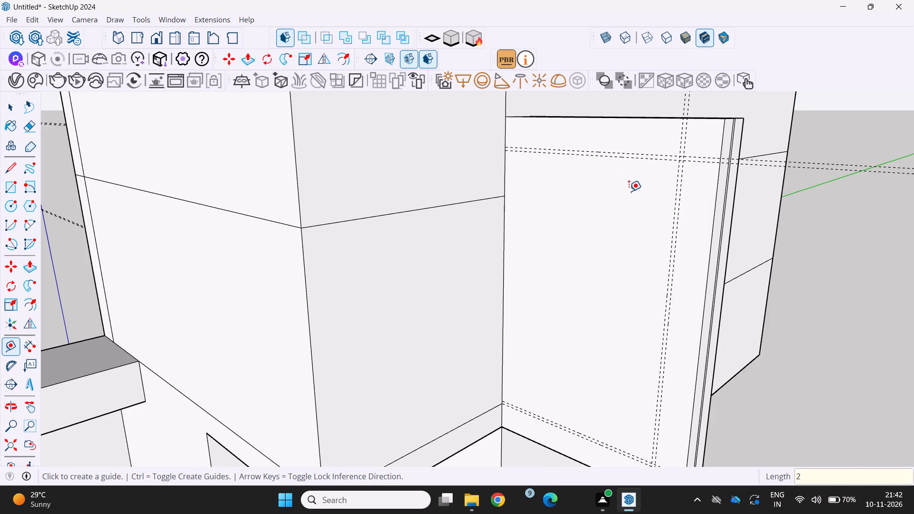
Draw a 14'2" by 9'4" rectangle on the fin's face, from the building wall to the intersection of the innermost guides.
middle_click_drag(629, 195, 671, 165)
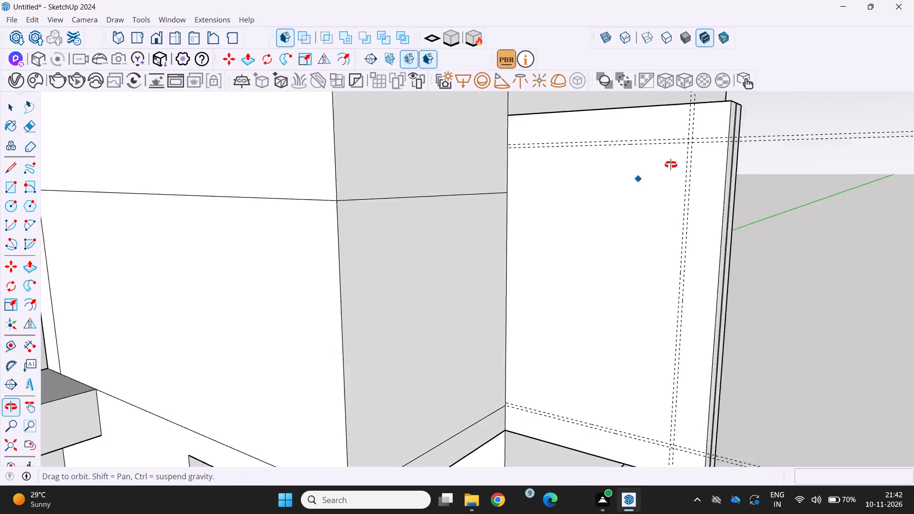
middle_click_drag(671, 165, 692, 148)
middle_click_drag(624, 275, 611, 280)
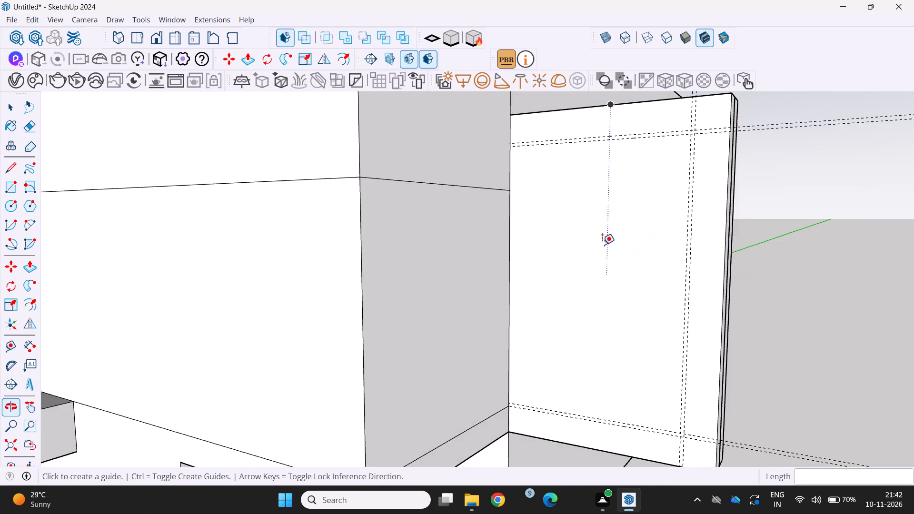
scroll(589, 190, "up", 3)
scroll(589, 188, "down", 6)
scroll(507, 157, "up", 3)
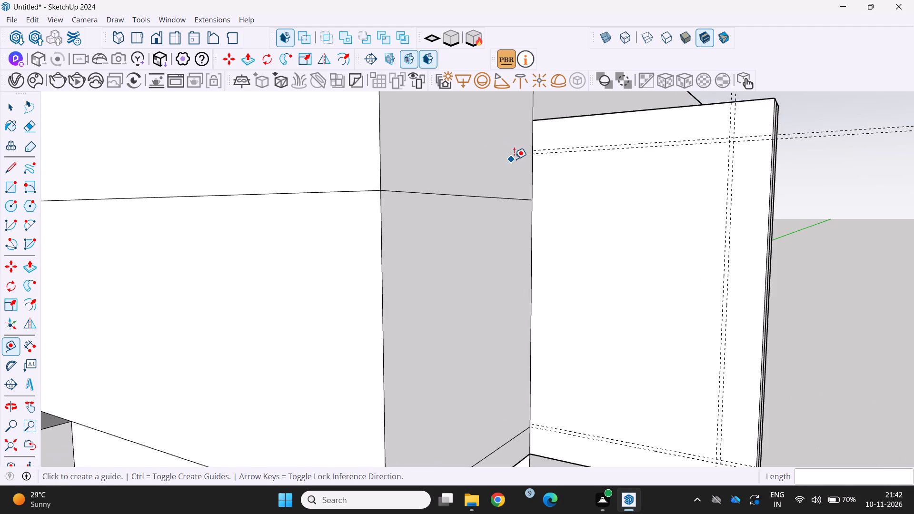
scroll(525, 149, "up", 2)
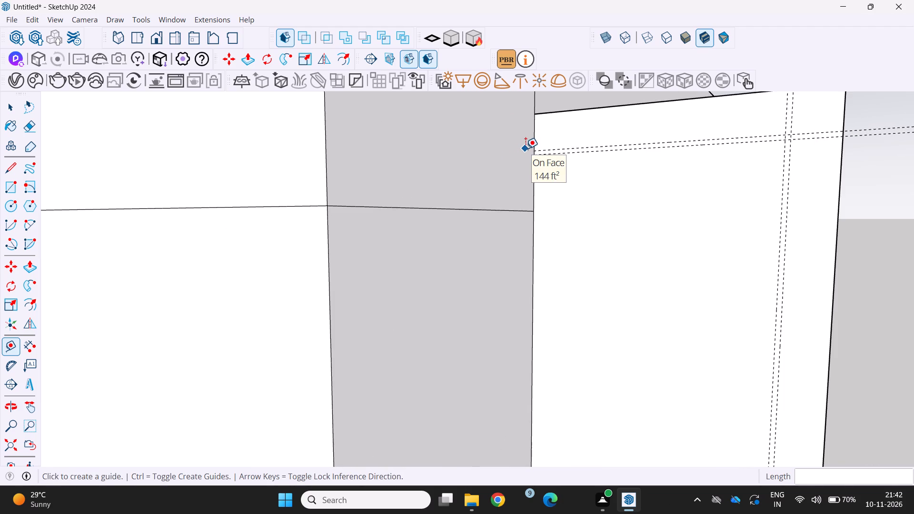
key("r")
scroll(523, 164, "up", 4)
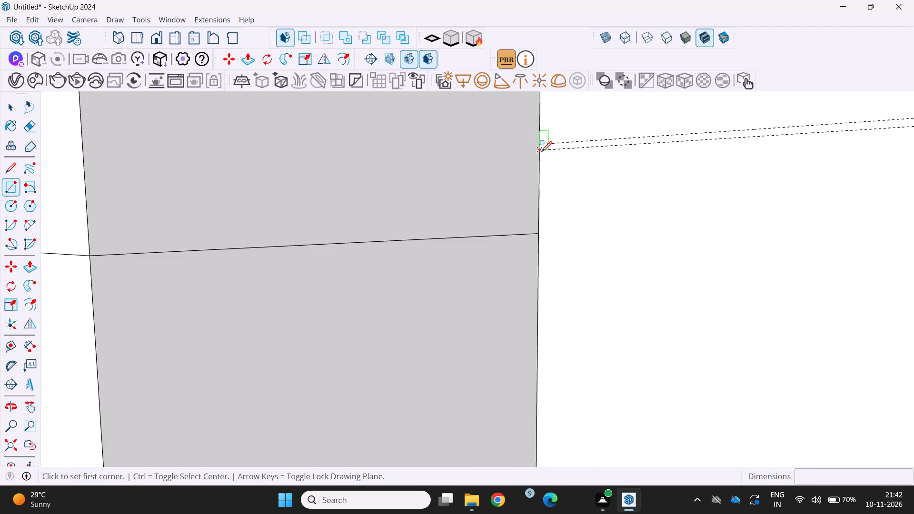
left_click(542, 151)
scroll(544, 167, "down", 12)
scroll(597, 265, "up", 2)
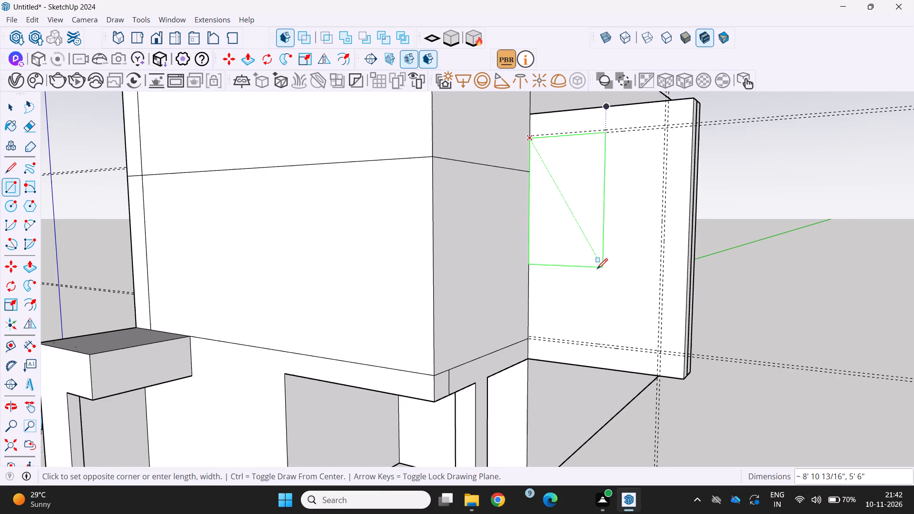
scroll(647, 348, "up", 3)
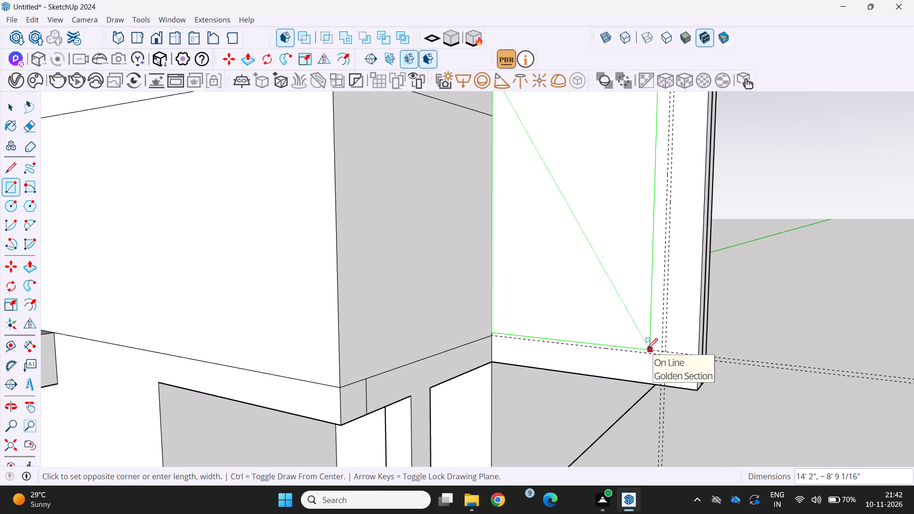
scroll(651, 352, "up", 8)
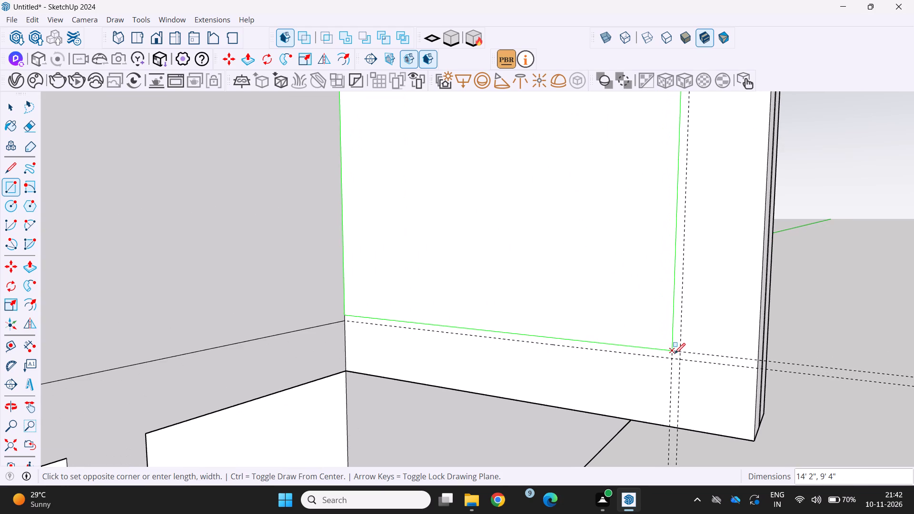
left_click(674, 349)
scroll(657, 351, "down", 11)
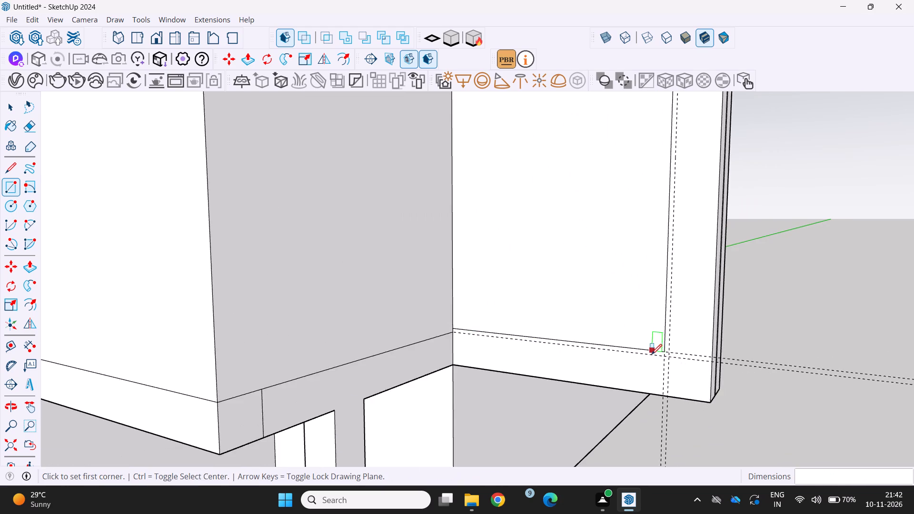
Draw a 14'6" by 9'6" rectangle on the fin's face, from the building wall to the intersection of the outermost guides.
scroll(651, 355, "down", 2)
scroll(551, 137, "up", 6)
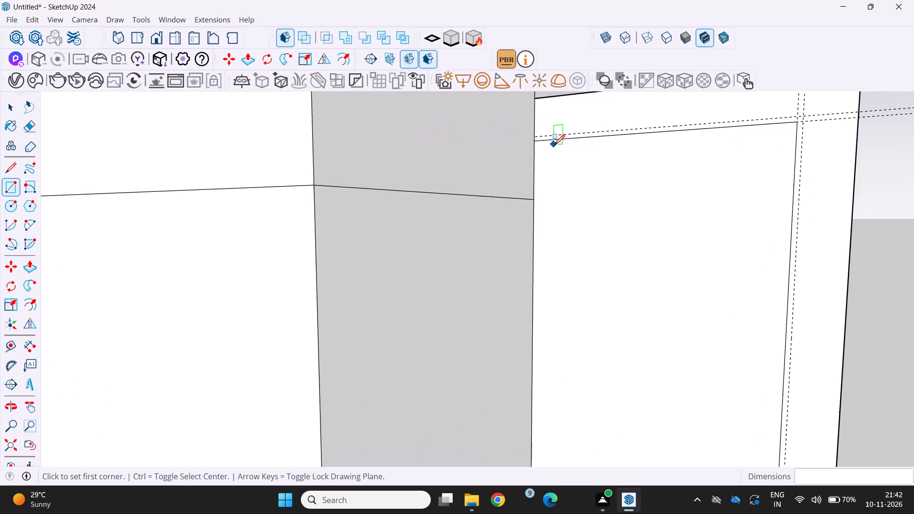
scroll(553, 145, "up", 5)
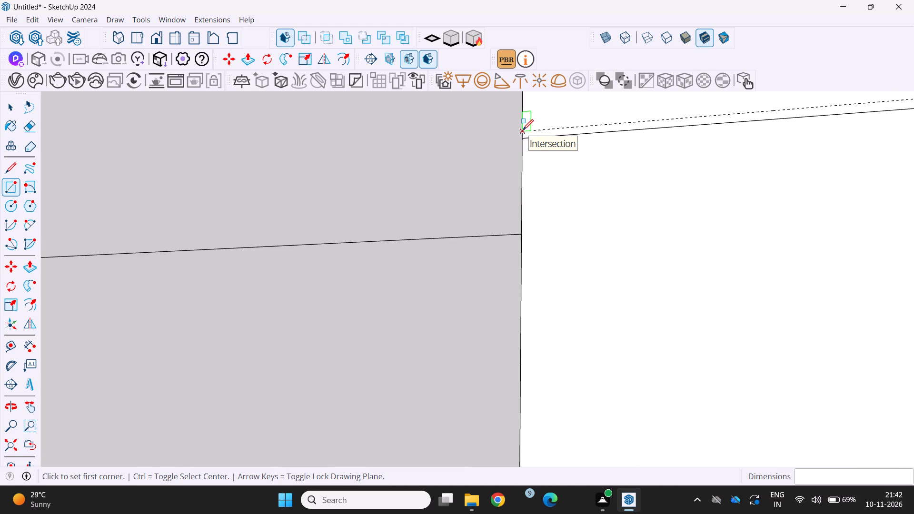
left_click_drag(523, 130, 525, 137)
scroll(550, 207, "down", 18)
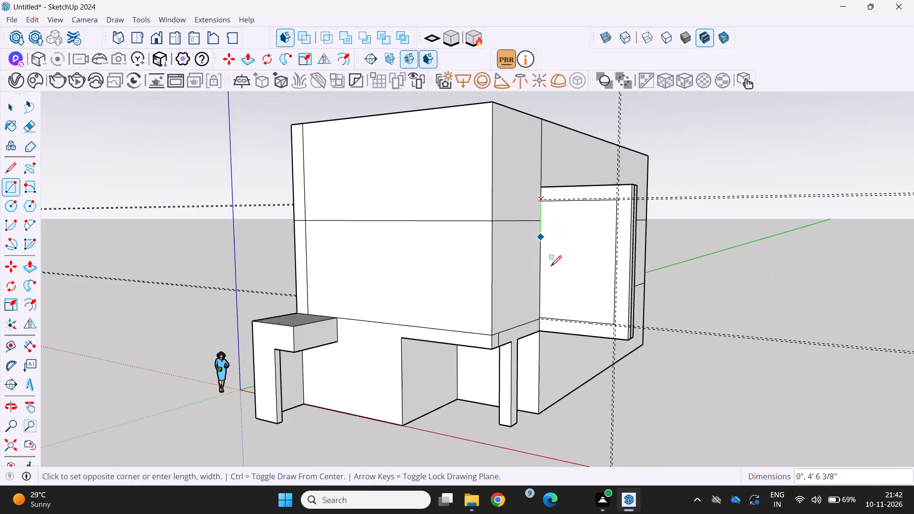
scroll(577, 318, "up", 4)
scroll(632, 346, "up", 6)
scroll(627, 297, "up", 4)
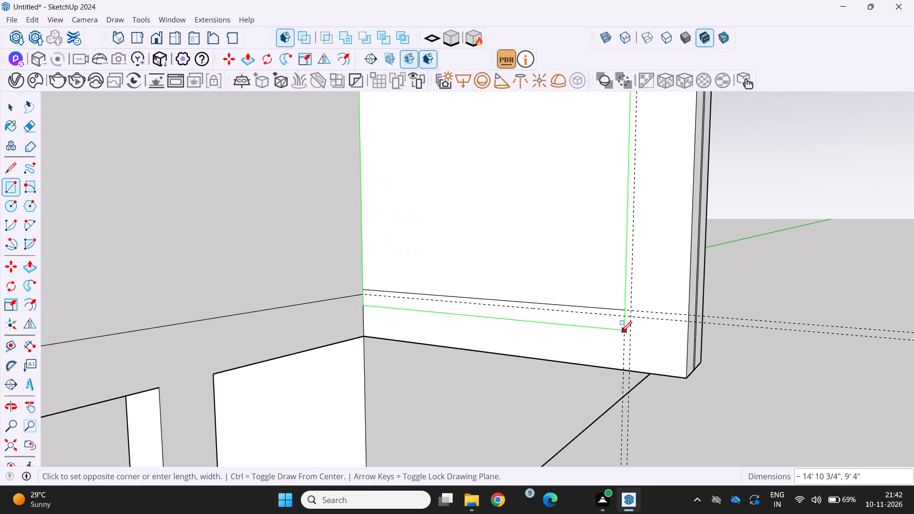
scroll(616, 348, "up", 5)
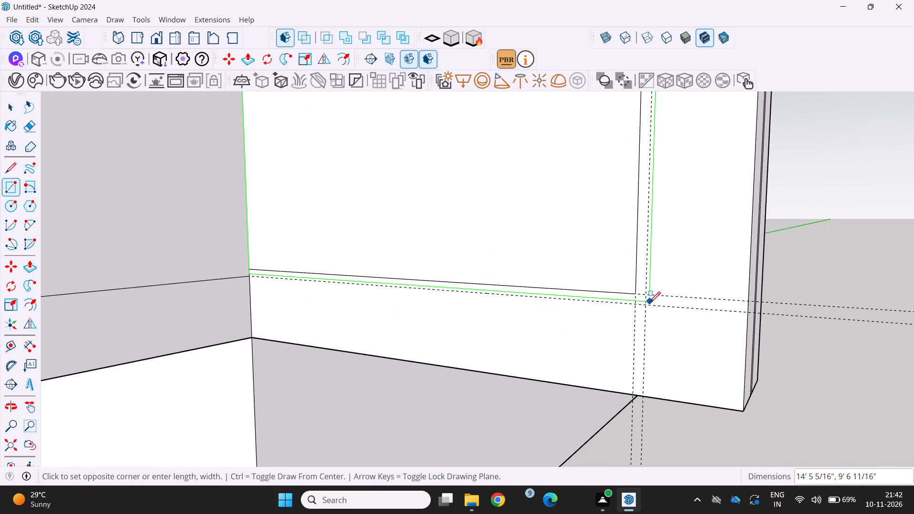
left_click(648, 304)
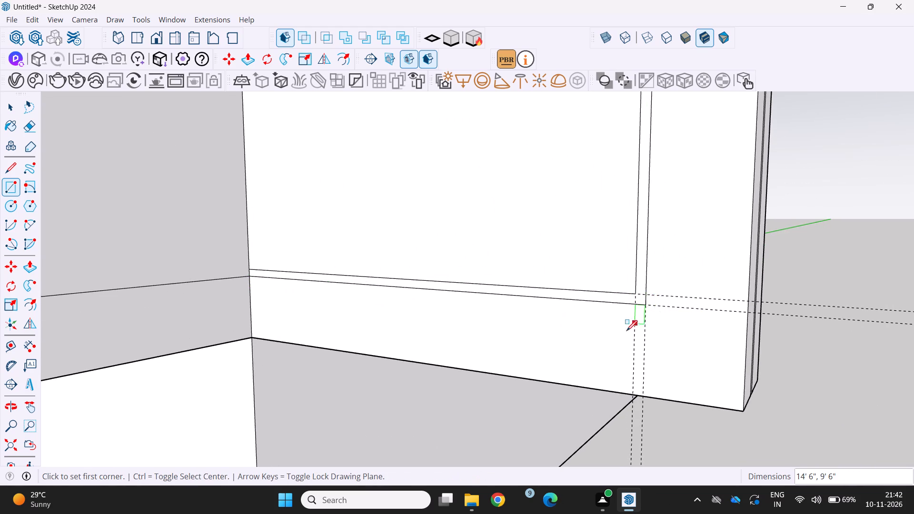
Erase the vertical and horizontal construction guides around the fin's inset rectangles.
scroll(619, 340, "down", 18)
scroll(610, 333, "down", 4)
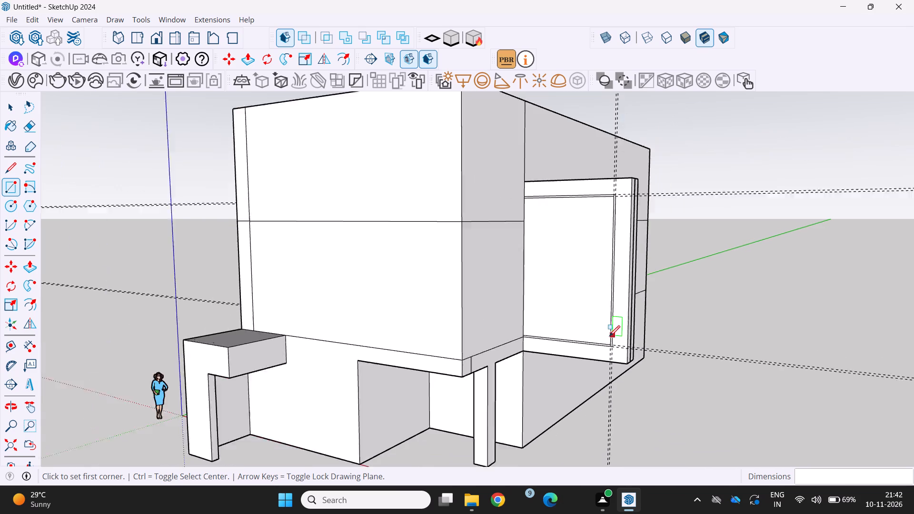
scroll(609, 336, "down", 1)
scroll(599, 216, "up", 3)
scroll(673, 157, "up", 2)
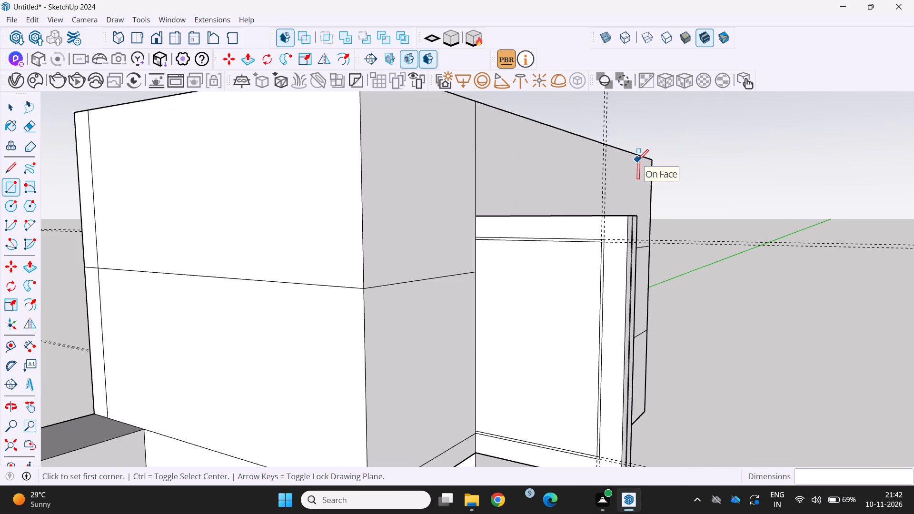
key("e")
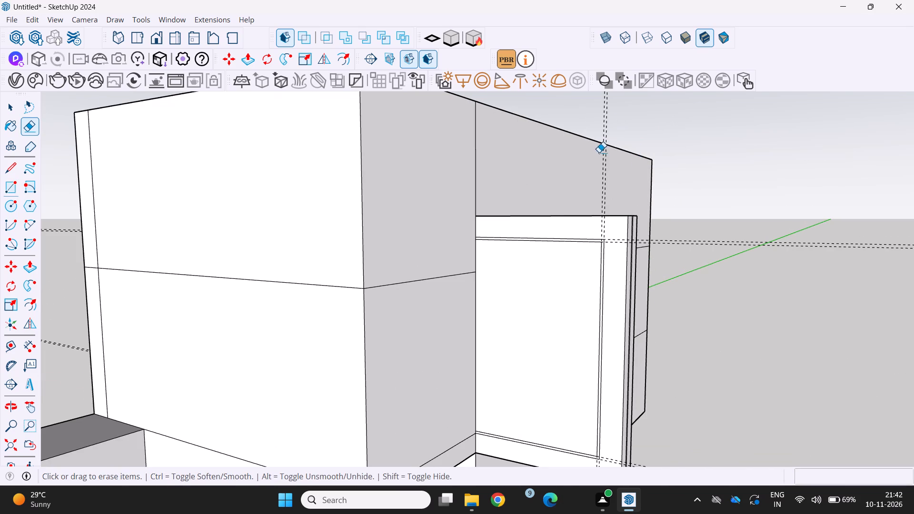
middle_click_drag(606, 158, 658, 213)
left_click(640, 185)
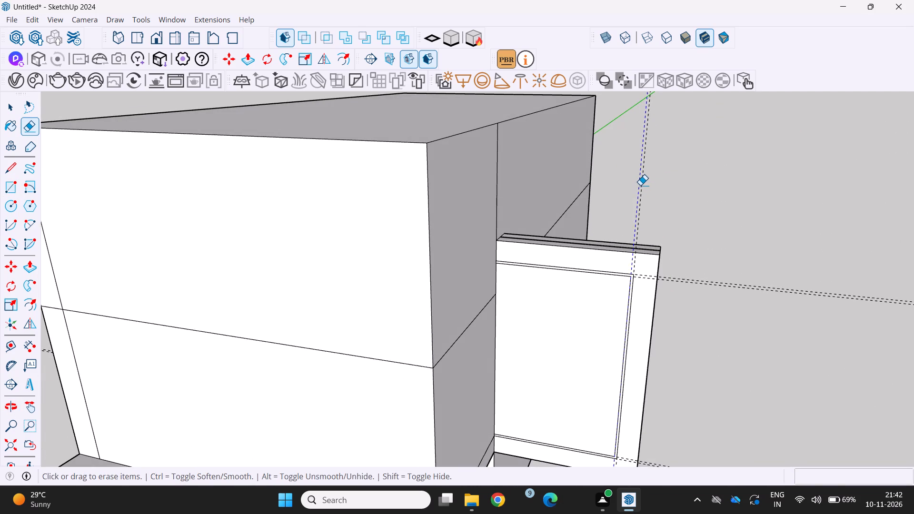
left_click(641, 184)
left_click(705, 280)
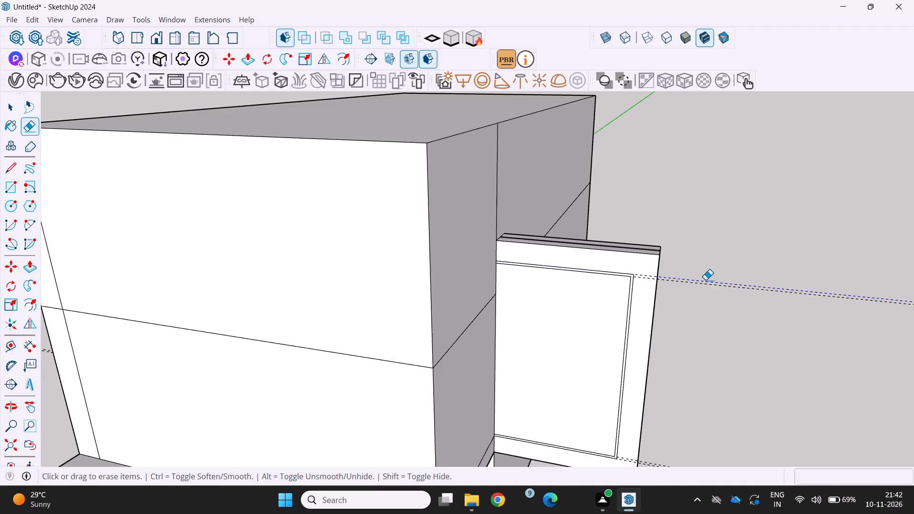
scroll(704, 287, "down", 7)
middle_click_drag(695, 284, 704, 208)
scroll(660, 461, "up", 2)
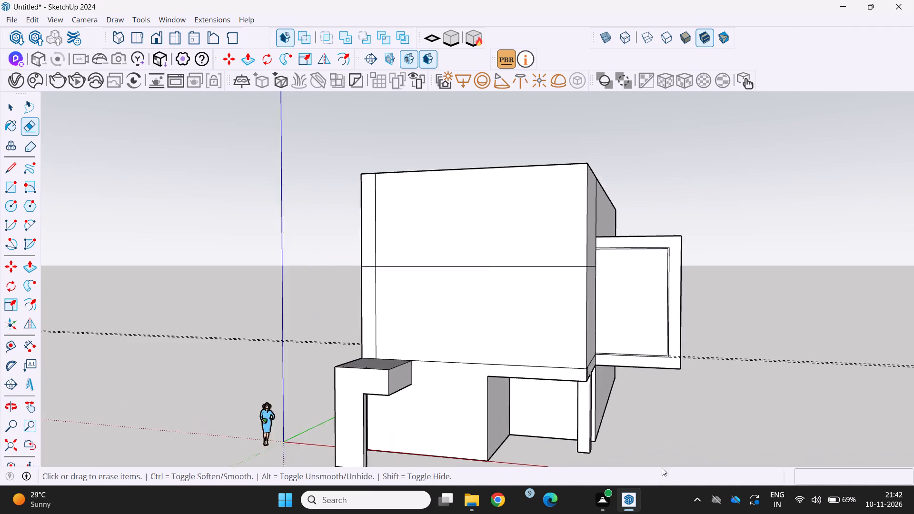
scroll(662, 467, "up", 11)
left_click_drag(656, 399, 657, 420)
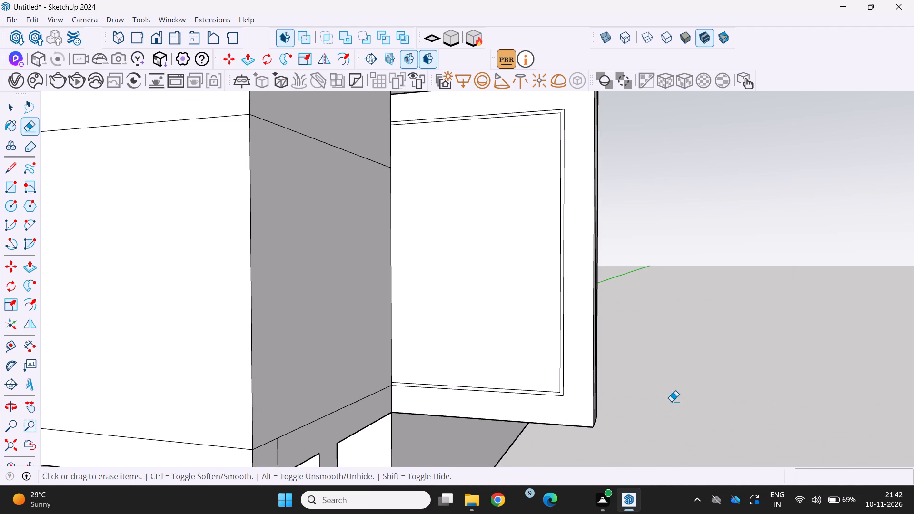
Push the narrow border strip between the two rectangles 3" into the fin's face.
scroll(668, 407, "down", 3)
middle_click_drag(668, 409, 680, 403)
scroll(642, 366, "up", 1)
middle_click_drag(642, 366, 666, 403)
scroll(619, 285, "up", 3)
scroll(587, 267, "down", 6)
middle_click_drag(551, 239, 548, 302)
scroll(556, 177, "up", 3)
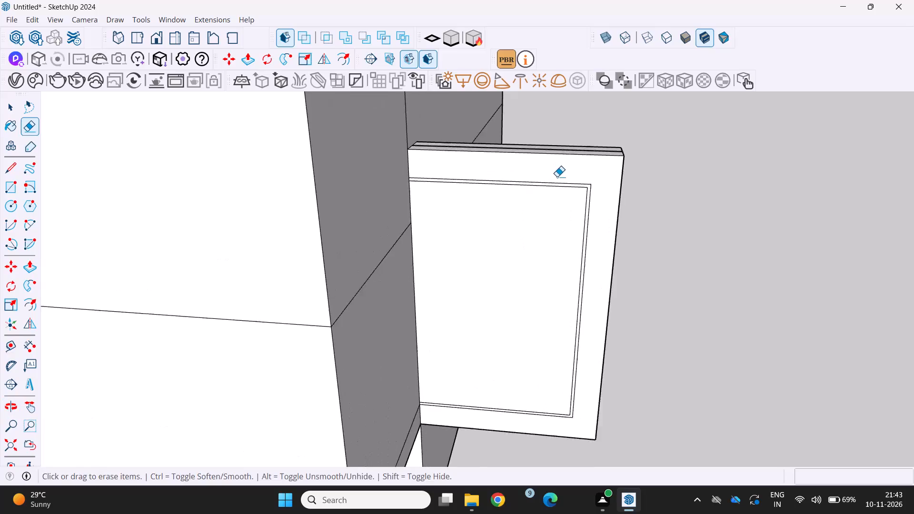
scroll(557, 177, "up", 7)
key("p")
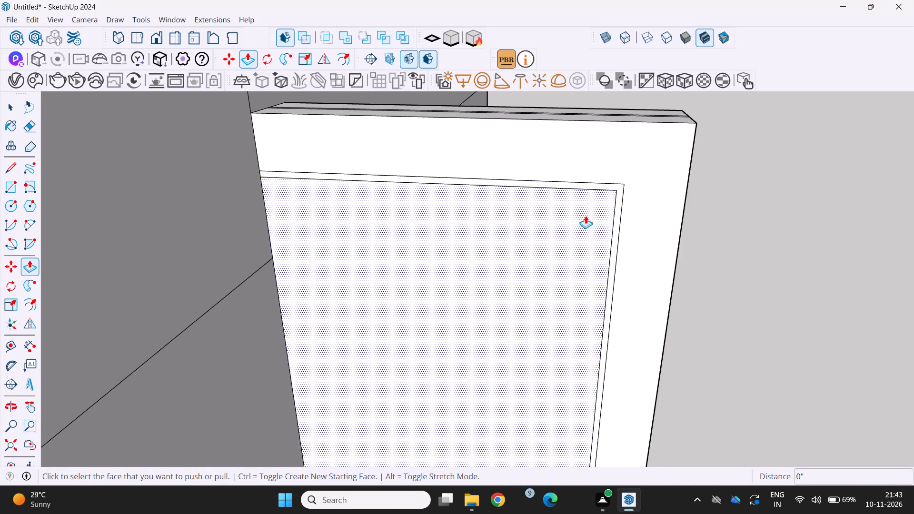
scroll(625, 208, "up", 4)
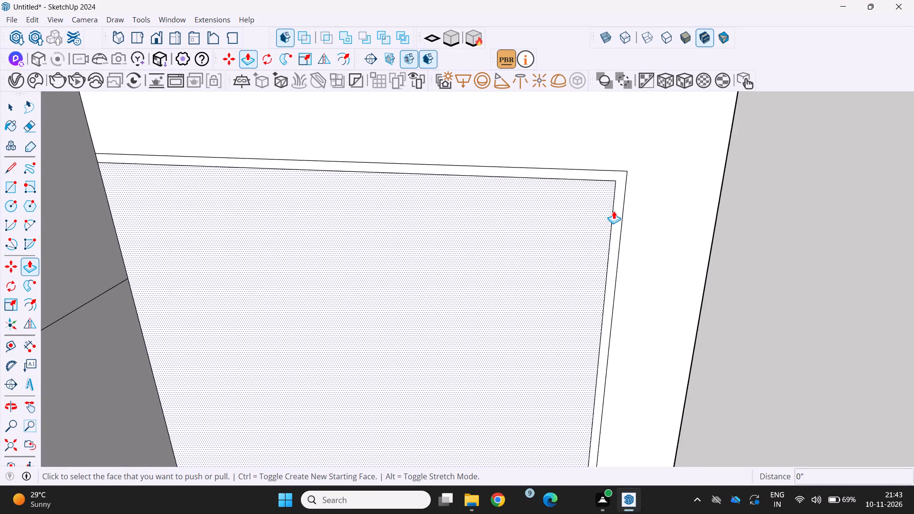
scroll(623, 214, "up", 2)
middle_click_drag(616, 217, 590, 248)
scroll(590, 248, "down", 4)
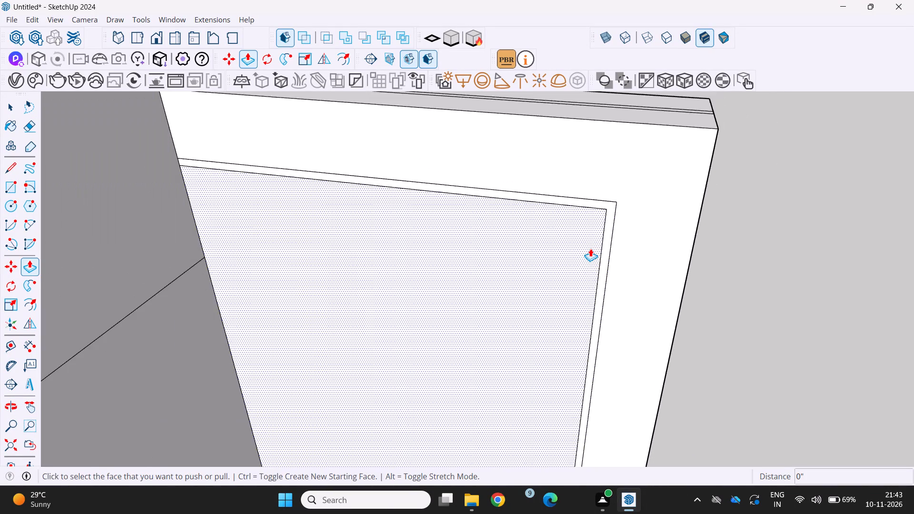
scroll(590, 248, "down", 6)
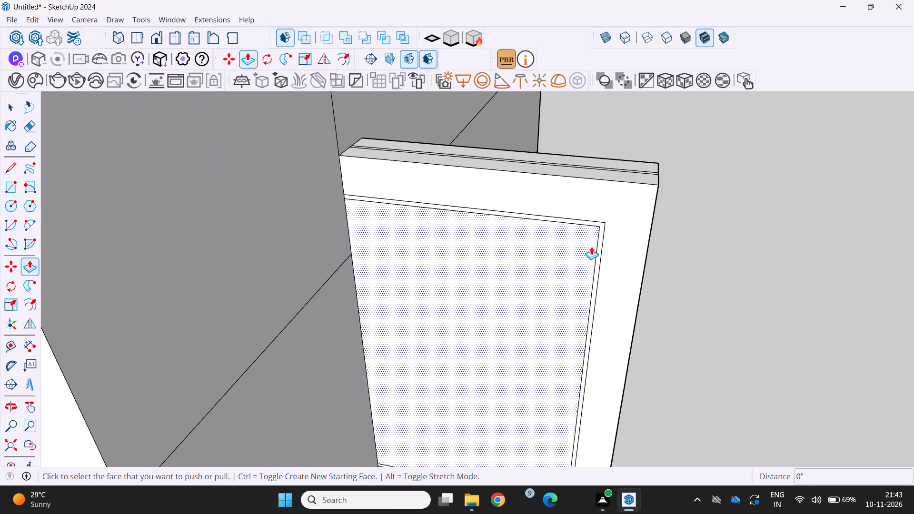
scroll(595, 247, "up", 6)
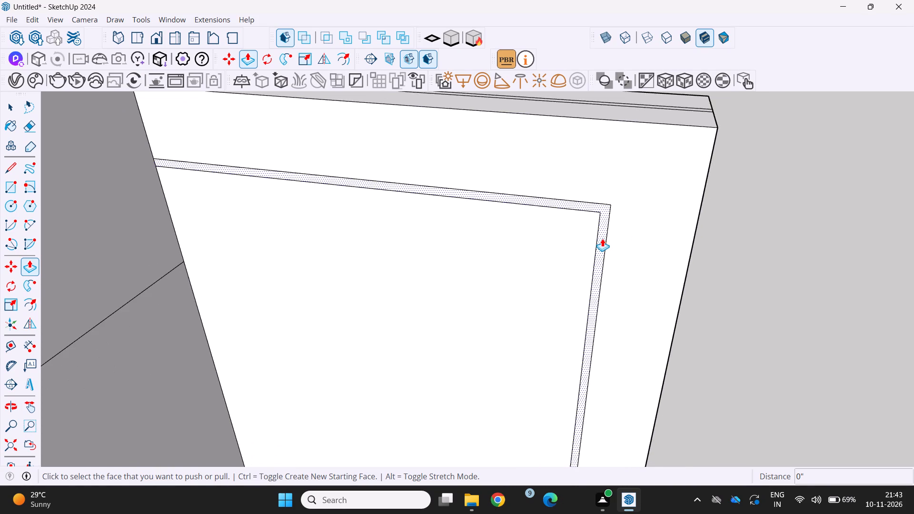
scroll(601, 238, "up", 4)
left_click(601, 237)
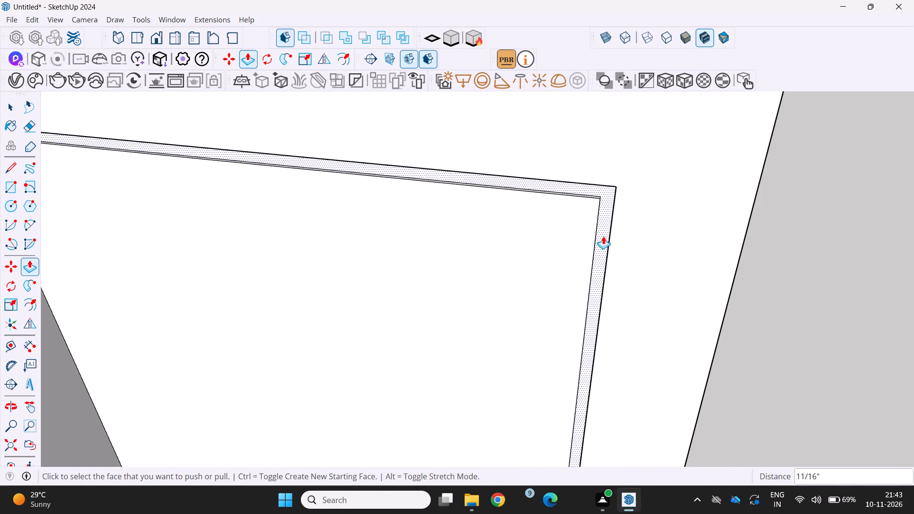
key("ctrl+z")
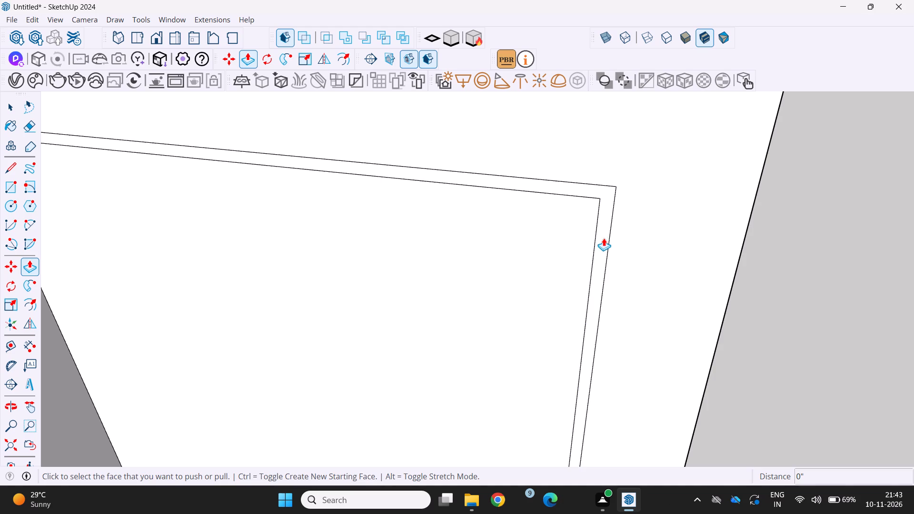
scroll(602, 238, "up", 3)
left_click(600, 237)
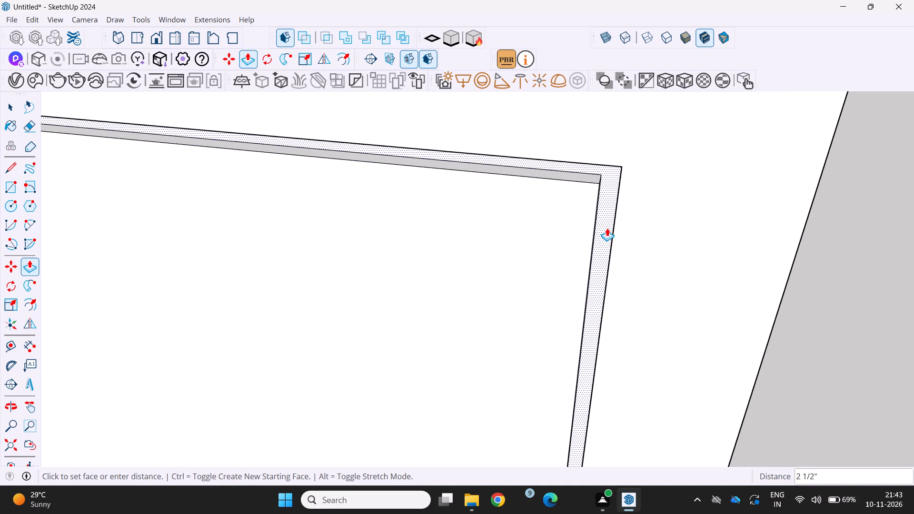
key("3")
key("Return")
Examine the fin's grooved panel and the whole building from the front, side and above.
scroll(606, 229, "down", 9)
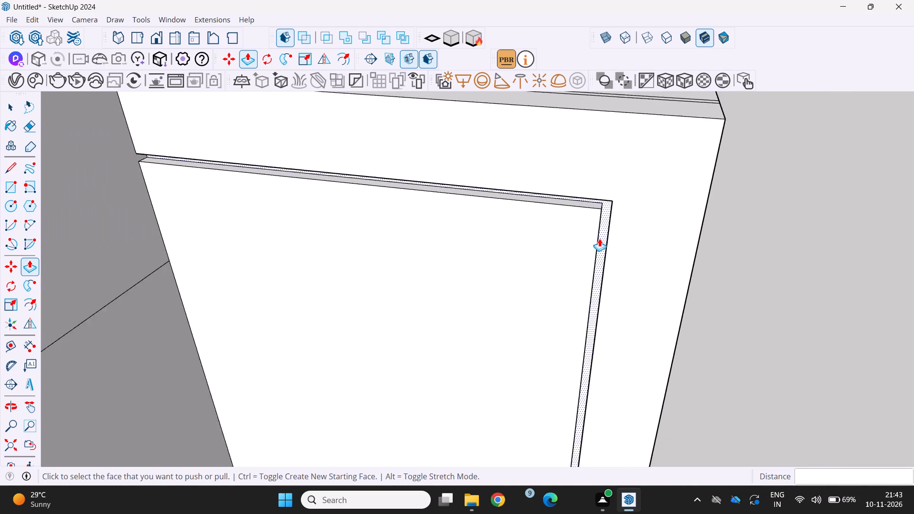
scroll(599, 238, "down", 12)
middle_click_drag(584, 237, 622, 142)
scroll(535, 289, "up", 2)
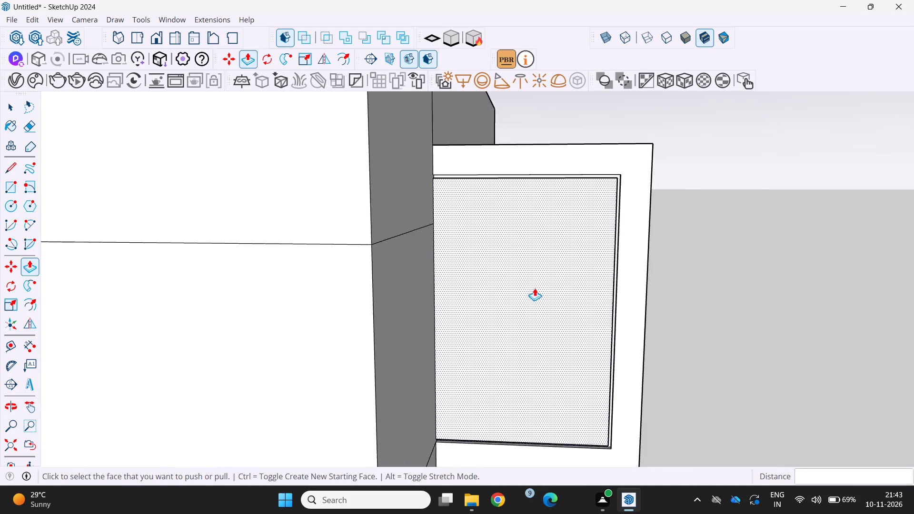
scroll(535, 288, "up", 2)
middle_click_drag(534, 288, 497, 258)
scroll(495, 256, "down", 6)
middle_click_drag(489, 264, 428, 284)
scroll(429, 279, "down", 3)
middle_click_drag(428, 279, 421, 279)
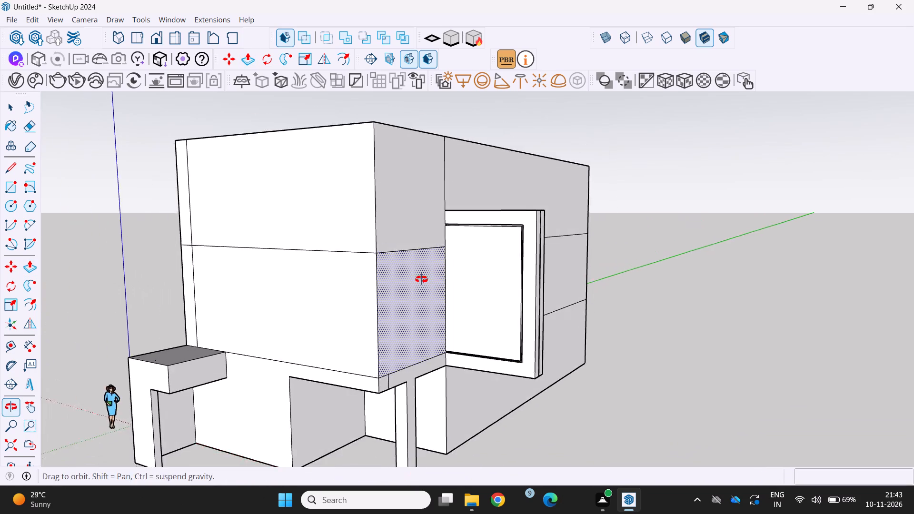
middle_click_drag(421, 279, 353, 294)
scroll(353, 293, "down", 3)
scroll(281, 348, "down", 5)
middle_click_drag(311, 370, 323, 377)
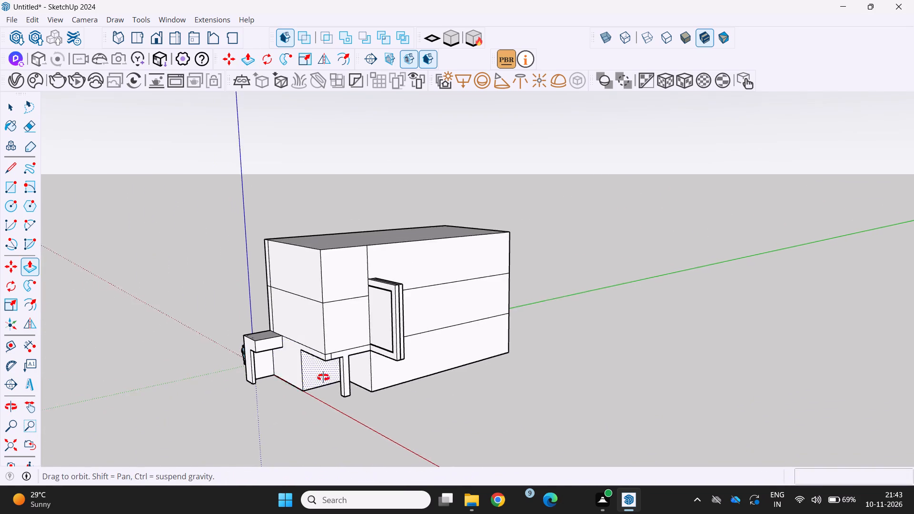
middle_click_drag(323, 377, 556, 476)
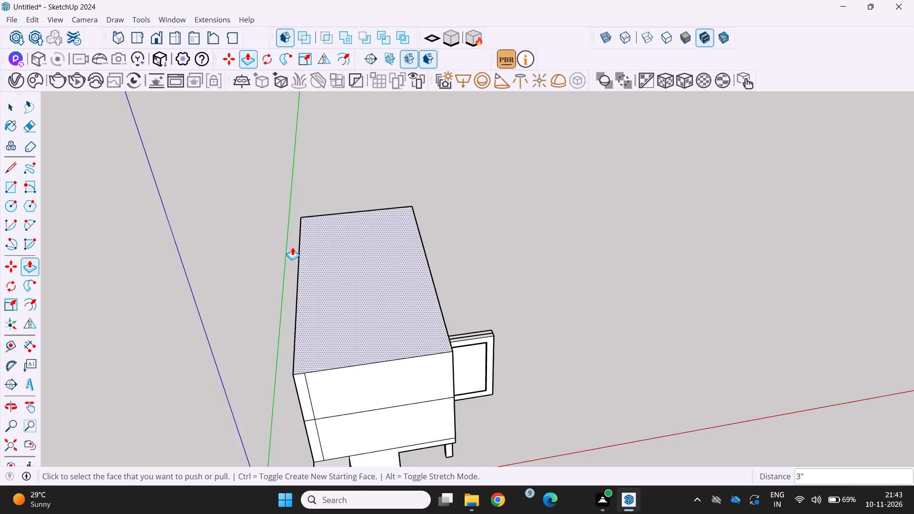
scroll(291, 247, "down", 4)
middle_click_drag(289, 243, 251, 260)
scroll(276, 409, "up", 2)
middle_click_drag(275, 405, 235, 347)
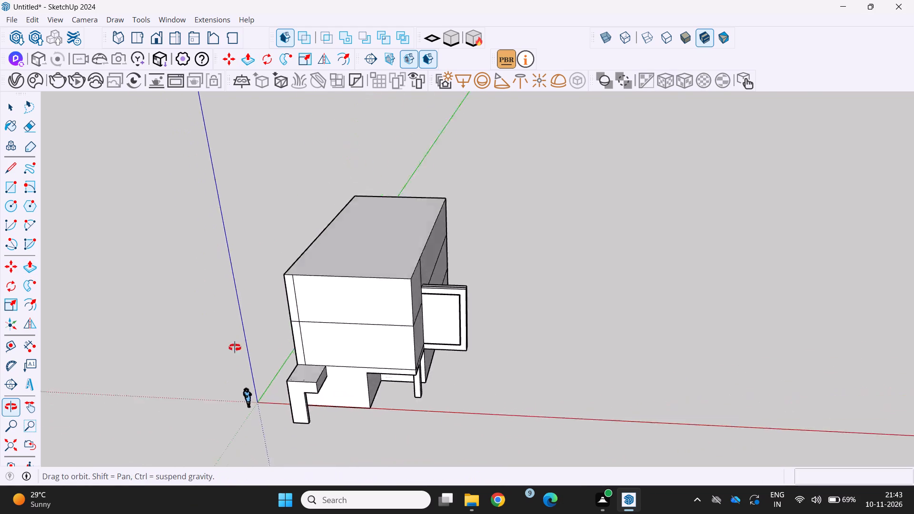
middle_click_drag(235, 347, 0, 226)
middle_click_drag(298, 349, 142, 444)
scroll(142, 444, "up", 1)
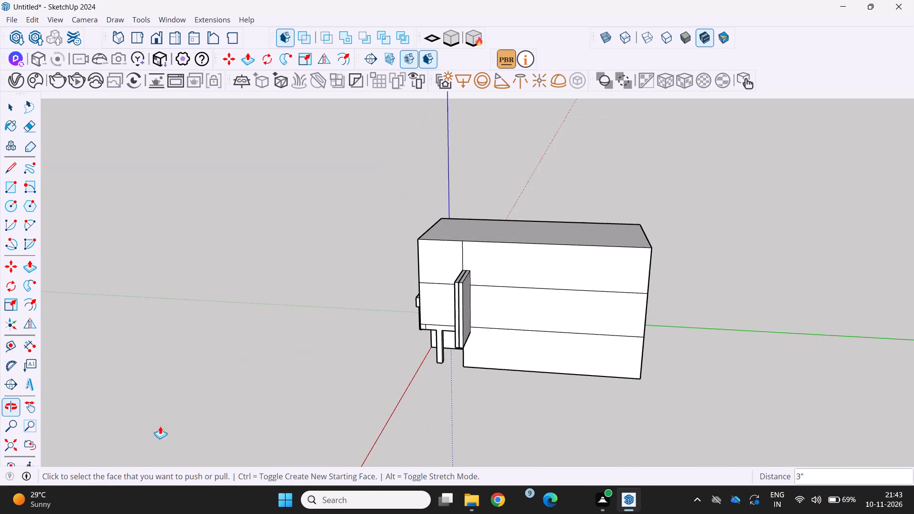
middle_click_drag(207, 409, 44, 422)
scroll(50, 413, "down", 4)
middle_click_drag(48, 414, 357, 483)
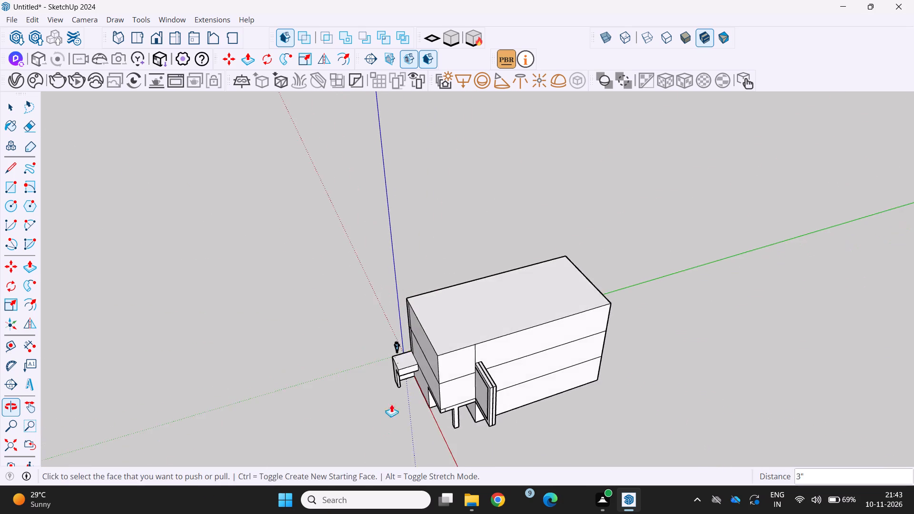
scroll(396, 390, "down", 5)
middle_click_drag(396, 390, 517, 343)
scroll(409, 478, "up", 3)
middle_click_drag(489, 344, 529, 247)
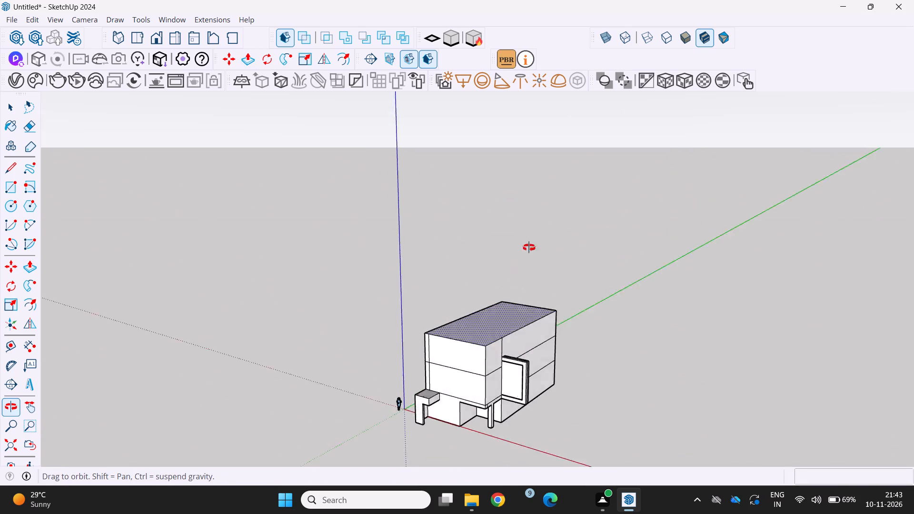
middle_click_drag(529, 247, 564, 178)
scroll(564, 179, "down", 1)
scroll(429, 380, "up", 1)
middle_click_drag(429, 379, 370, 461)
scroll(460, 405, "up", 4)
middle_click_drag(472, 405, 458, 401)
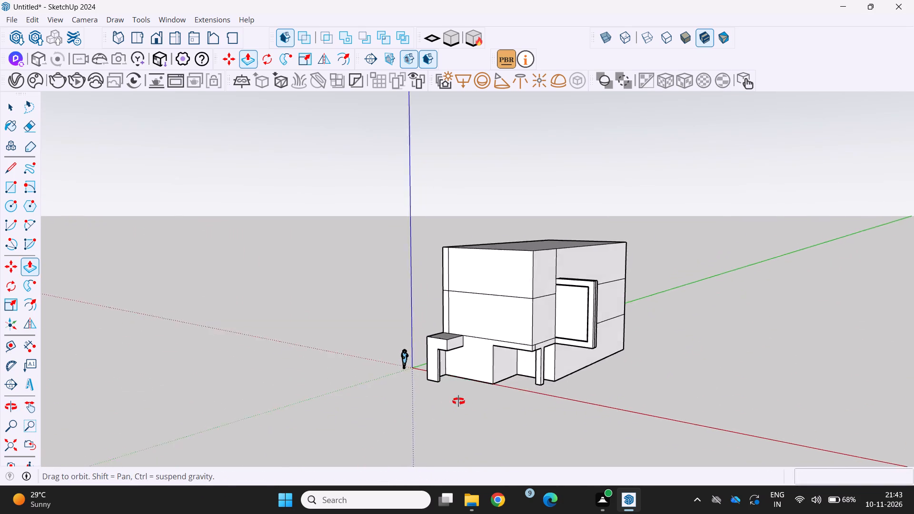
middle_click_drag(458, 401, 420, 403)
scroll(445, 392, "up", 3)
middle_click_drag(448, 393, 360, 359)
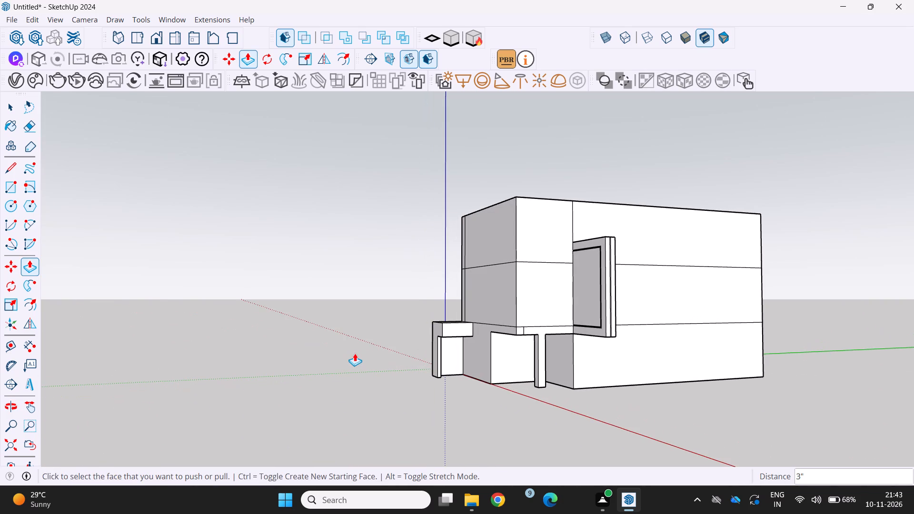
scroll(357, 353, "down", 2)
middle_click_drag(358, 353, 421, 395)
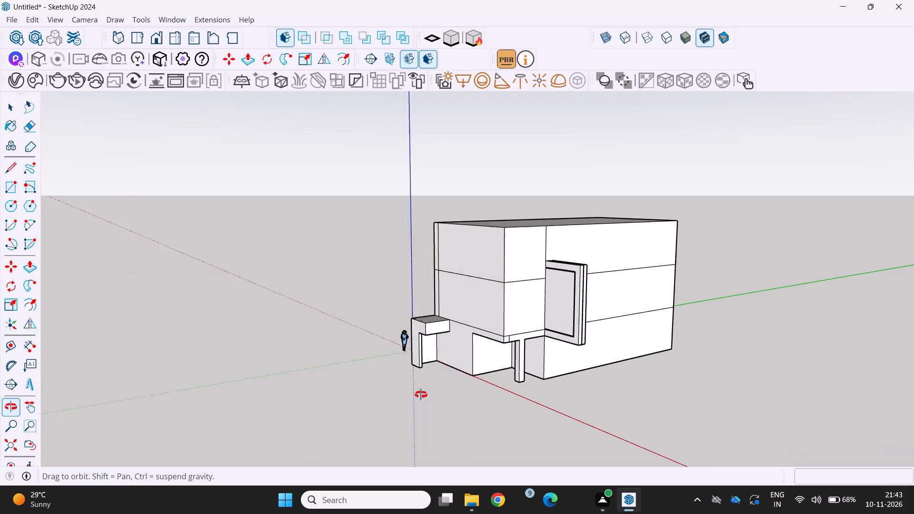
middle_click_drag(421, 395, 637, 374)
scroll(447, 307, "up", 4)
middle_click_drag(451, 306, 444, 306)
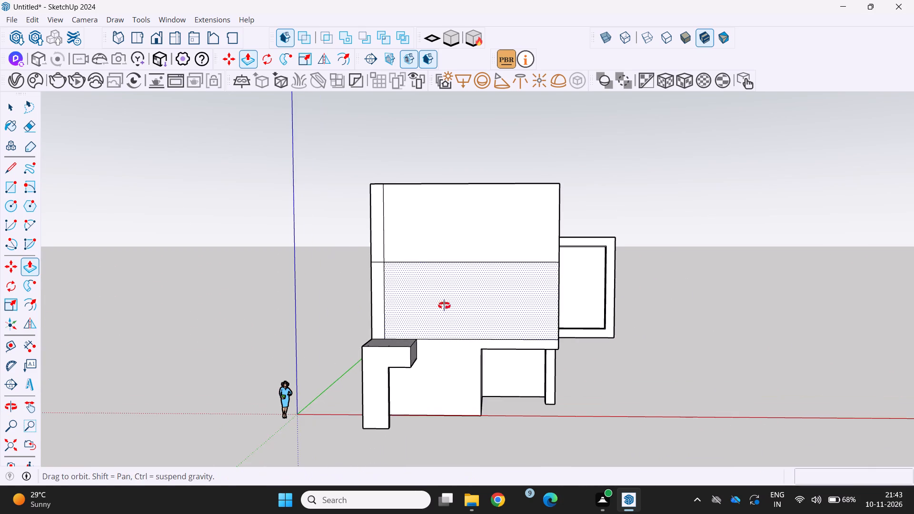
Erase the short stray vertical line on the beam band above the corner column, on the bay's side face.
middle_click_drag(444, 306, 321, 299)
middle_click_drag(619, 387, 471, 358)
scroll(465, 342, "up", 2)
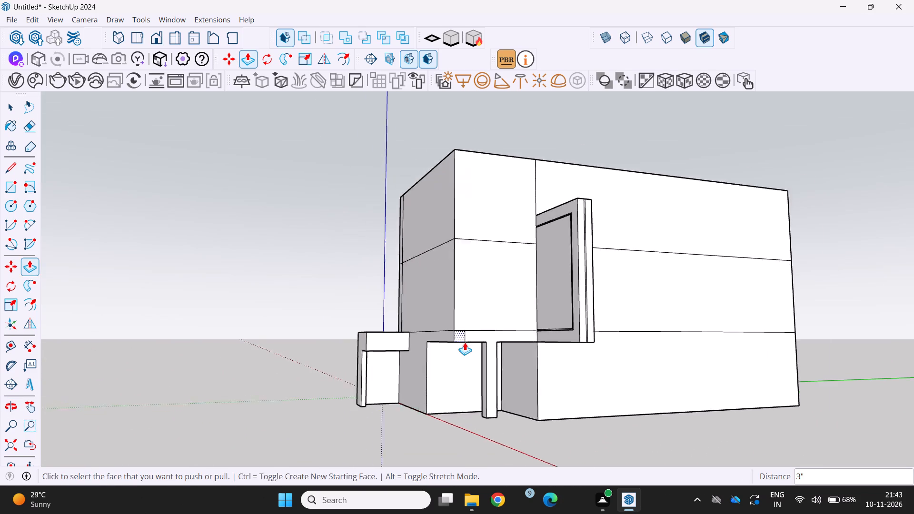
scroll(465, 342, "up", 2)
middle_click_drag(466, 342, 443, 377)
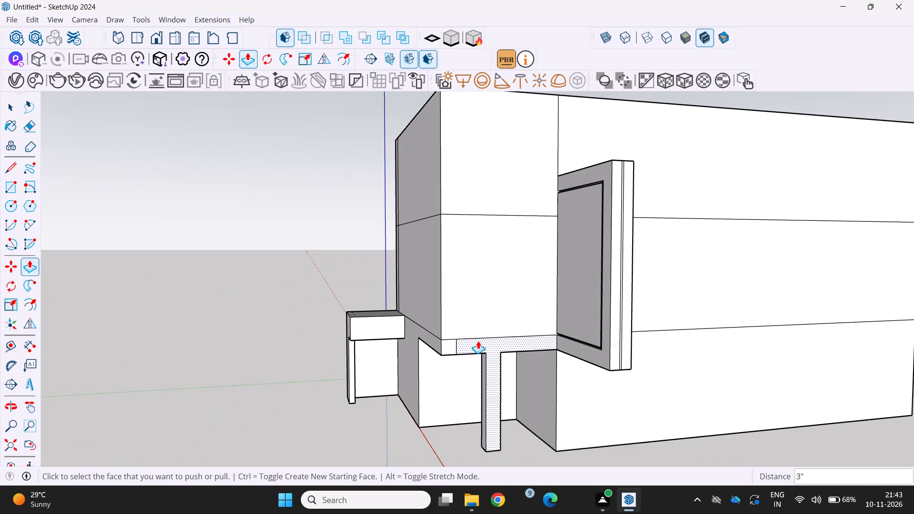
key("e")
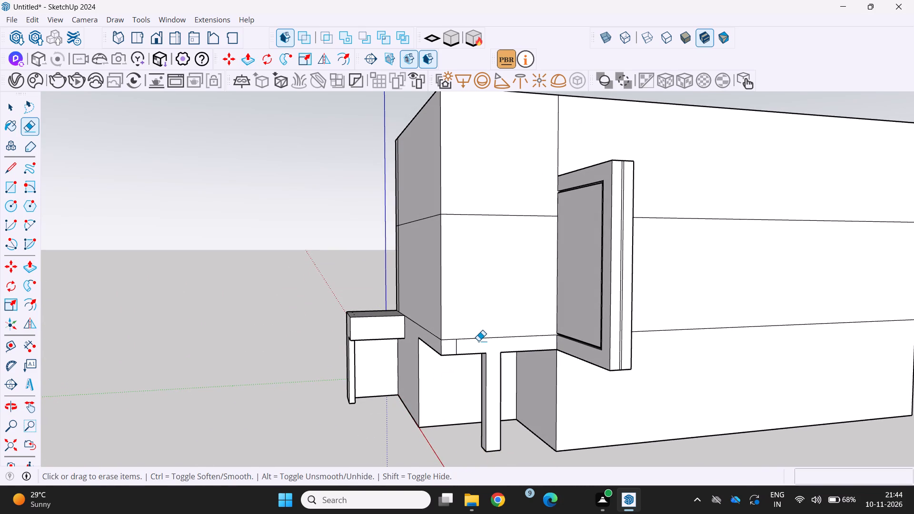
scroll(451, 358, "up", 6)
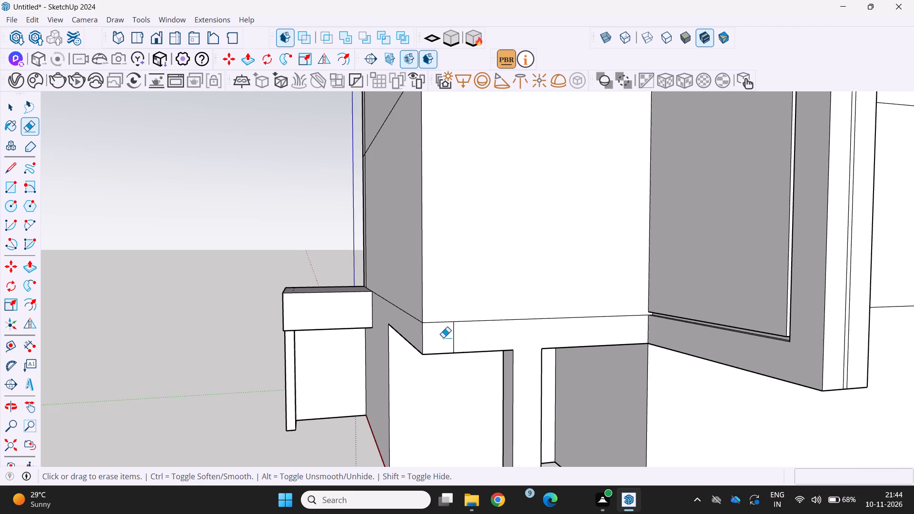
left_click(454, 331)
Examine the whole building from the front, both sides, above and below, including the fin's grooved panel and the columns.
scroll(447, 348, "down", 9)
middle_click_drag(445, 362, 534, 425)
scroll(457, 383, "down", 1)
scroll(531, 418, "down", 2)
middle_click_drag(531, 419, 619, 397)
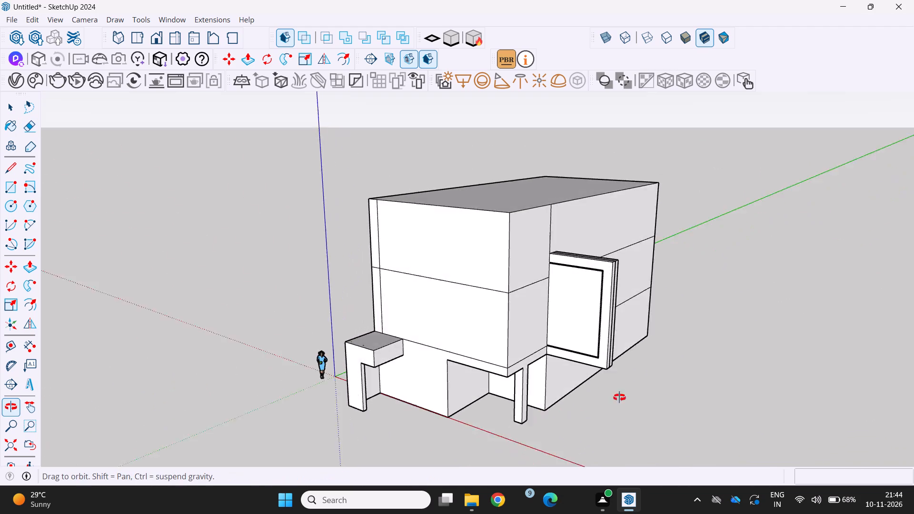
middle_click_drag(619, 397, 695, 391)
middle_click_drag(259, 345, 472, 397)
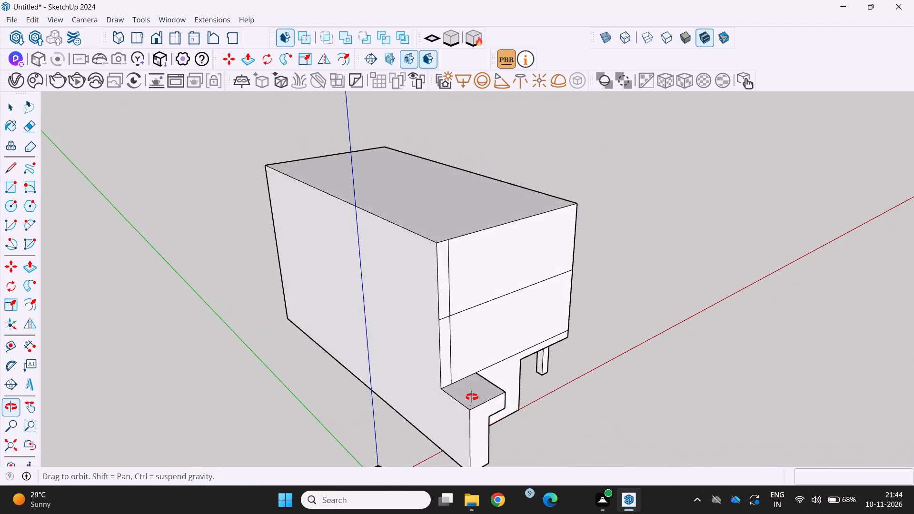
middle_click_drag(472, 397, 272, 348)
scroll(265, 348, "down", 2)
middle_click_drag(265, 348, 0, 419)
scroll(125, 396, "down", 1)
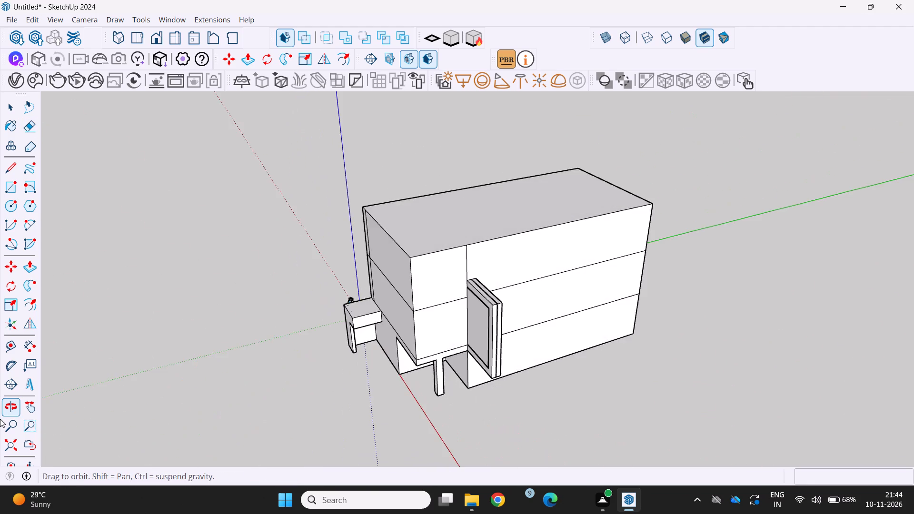
middle_click_drag(0, 419, 3, 422)
scroll(213, 453, "down", 2)
middle_click_drag(212, 451, 449, 433)
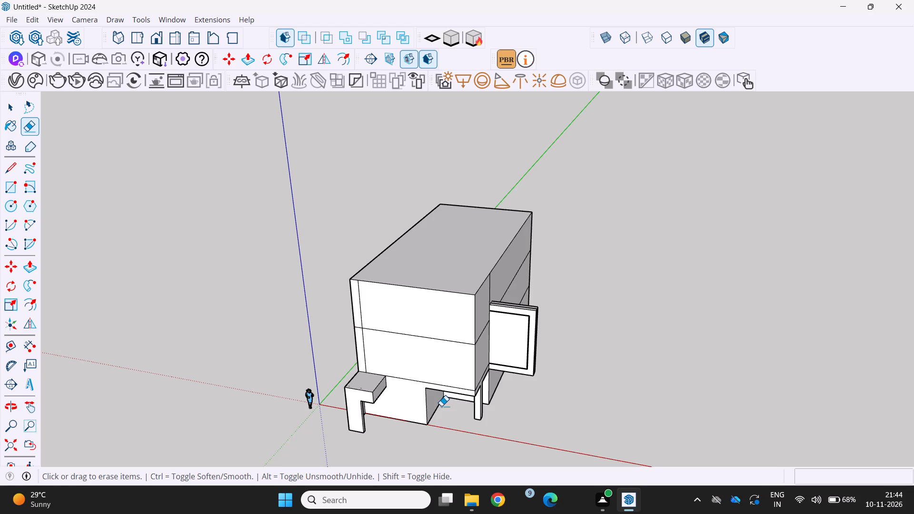
scroll(451, 353, "up", 7)
middle_click_drag(497, 351, 518, 315)
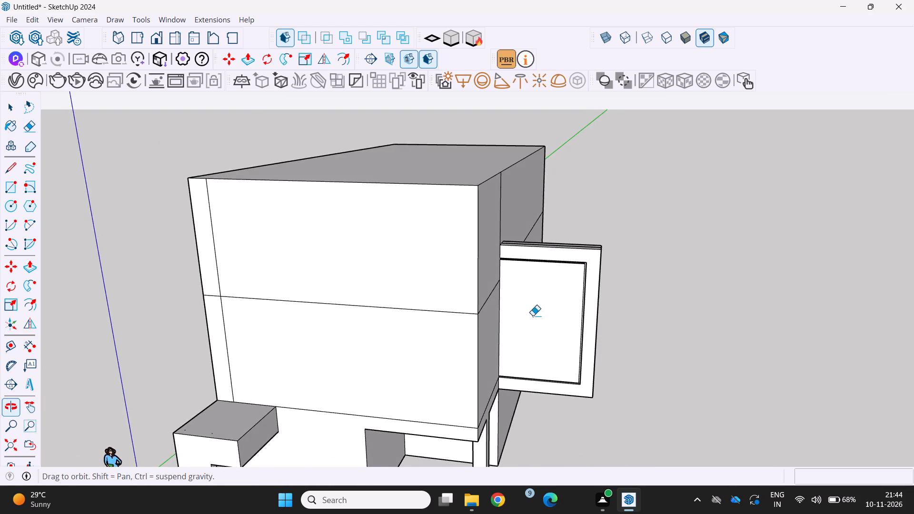
scroll(601, 301, "up", 8)
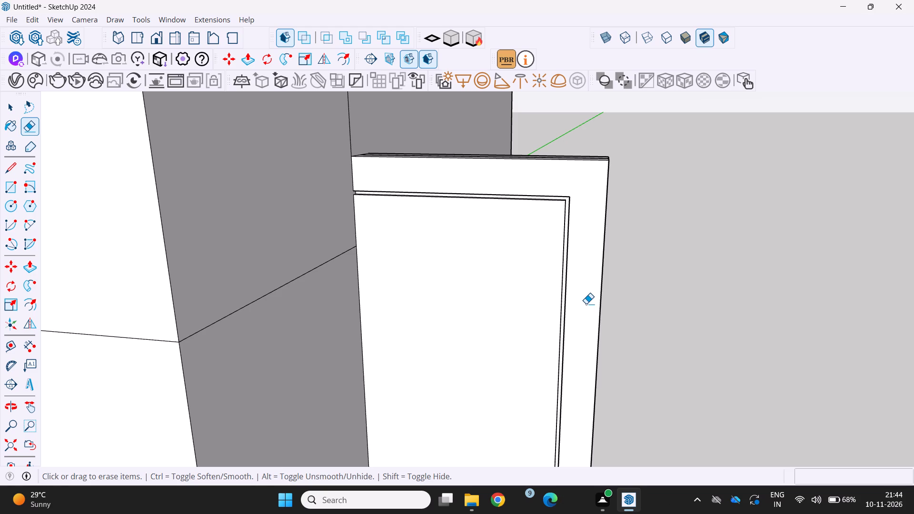
scroll(586, 304, "down", 7)
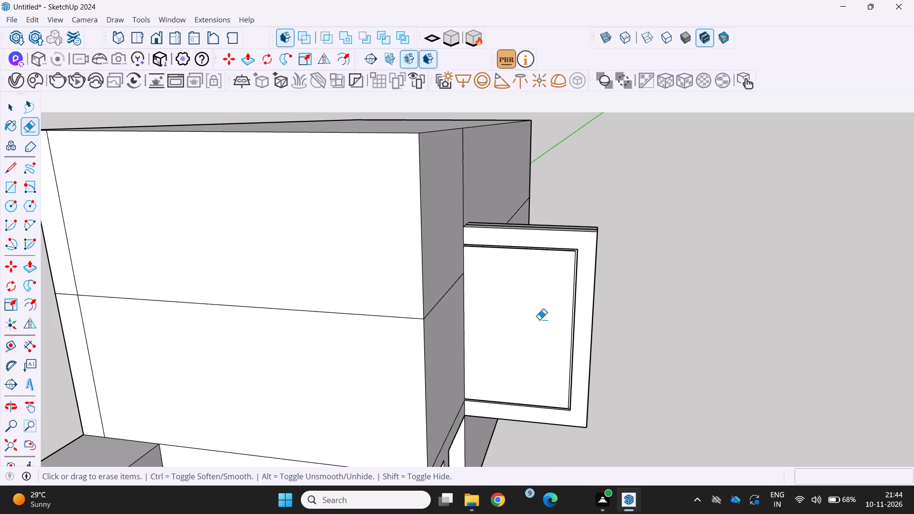
scroll(535, 315, "down", 7)
middle_click_drag(536, 316, 416, 305)
scroll(407, 301, "up", 3)
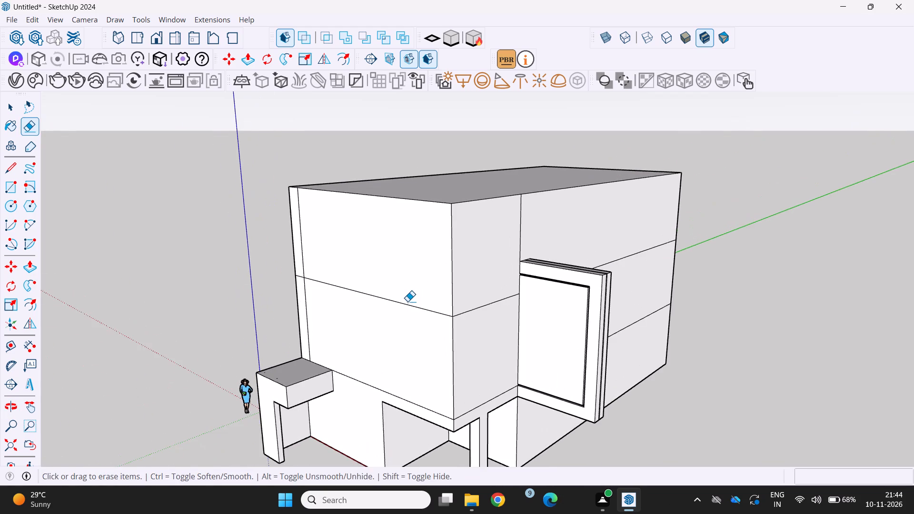
middle_click_drag(407, 301, 574, 300)
scroll(576, 304, "up", 1)
scroll(575, 310, "down", 4)
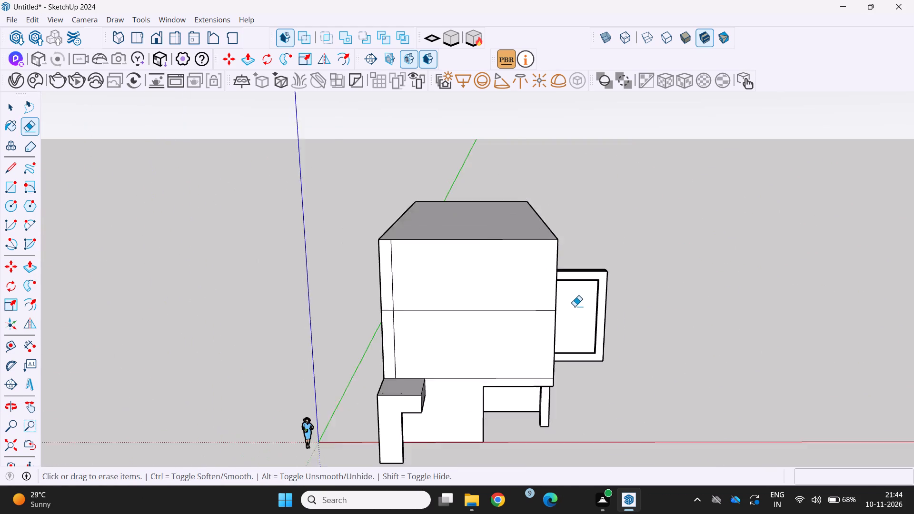
scroll(575, 306, "down", 5)
middle_click_drag(574, 305, 156, 304)
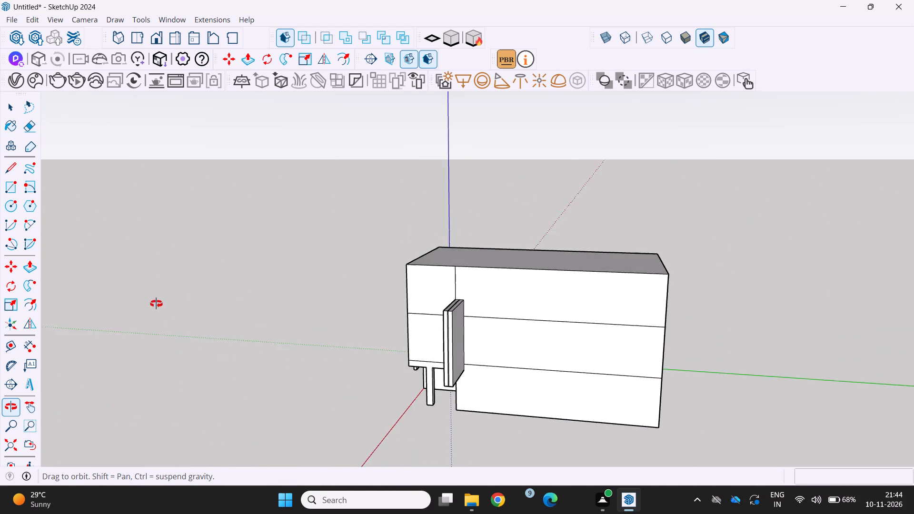
middle_click_drag(156, 304, 378, 368)
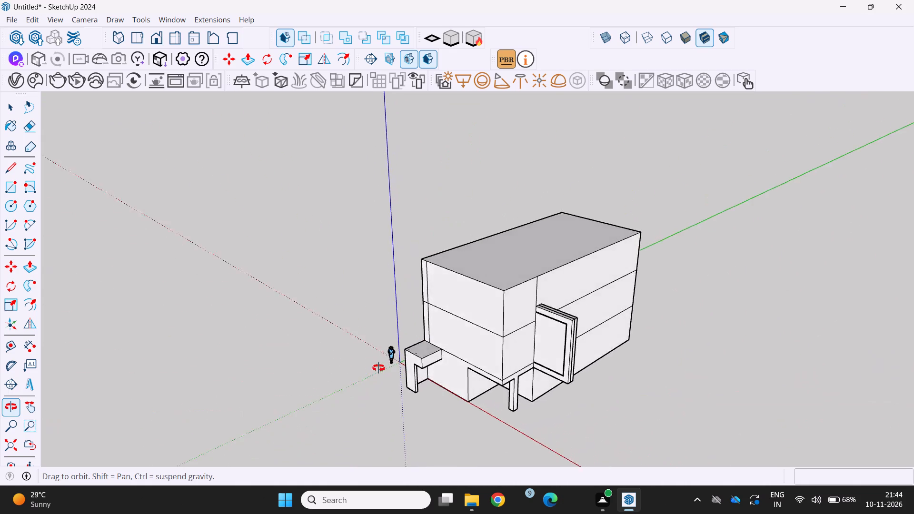
middle_click_drag(378, 368, 369, 360)
scroll(334, 370, "down", 5)
middle_click_drag(336, 367, 456, 338)
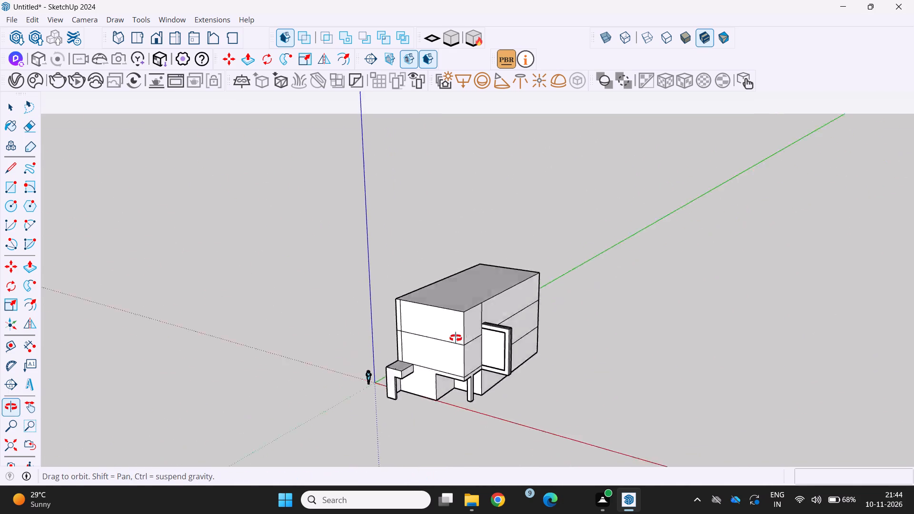
middle_click_drag(456, 338, 522, 326)
scroll(476, 392, "up", 4)
middle_click_drag(462, 404, 486, 219)
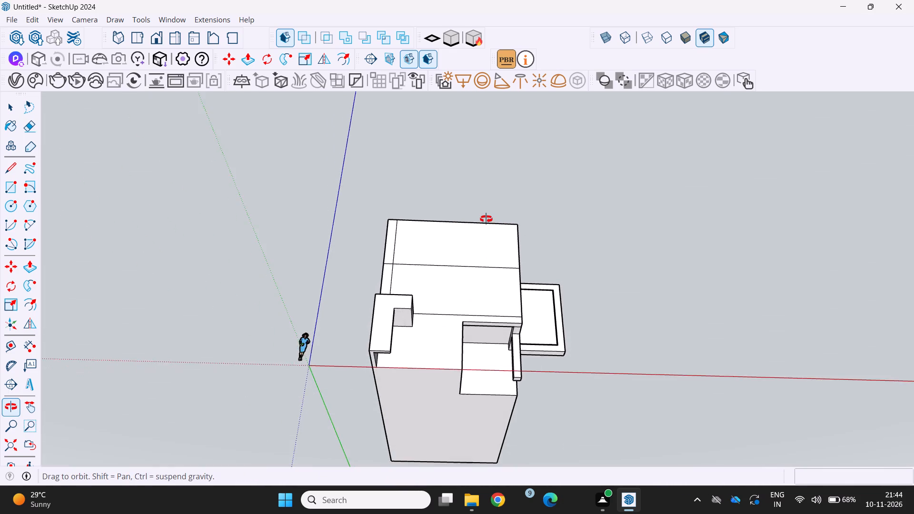
middle_click_drag(486, 219, 381, 466)
scroll(380, 434, "up", 1)
scroll(381, 410, "down", 9)
middle_click_drag(386, 418, 381, 418)
scroll(371, 397, "up", 10)
middle_click_drag(419, 405, 379, 375)
scroll(381, 365, "up", 3)
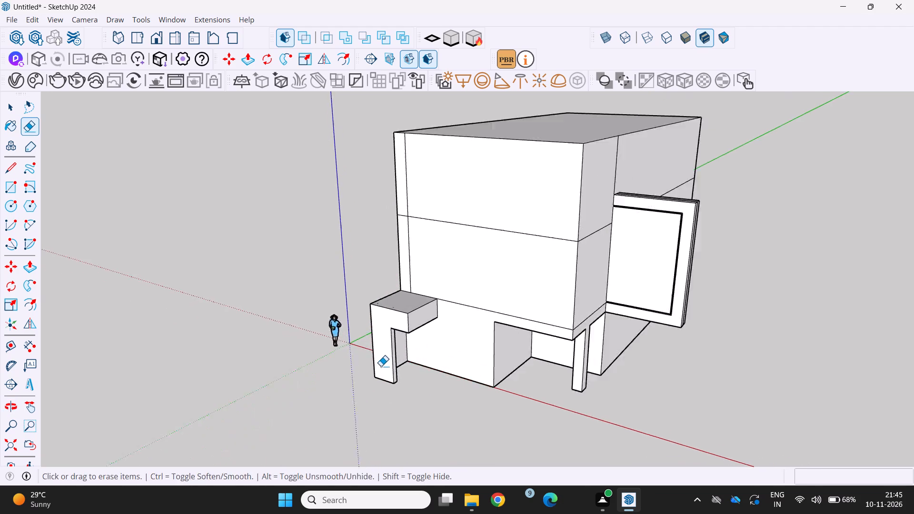
scroll(381, 366, "up", 2)
middle_click_drag(380, 366, 315, 375)
scroll(314, 375, "down", 6)
middle_click_drag(307, 374, 490, 375)
scroll(485, 373, "up", 1)
middle_click_drag(485, 373, 477, 354)
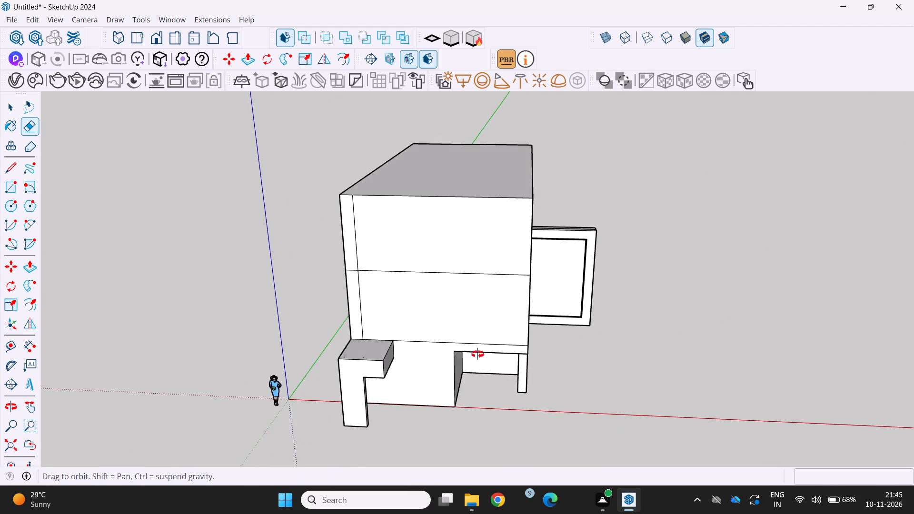
middle_click_drag(477, 354, 478, 310)
scroll(348, 381, "down", 6)
middle_click_drag(346, 381, 209, 353)
scroll(297, 419, "up", 2)
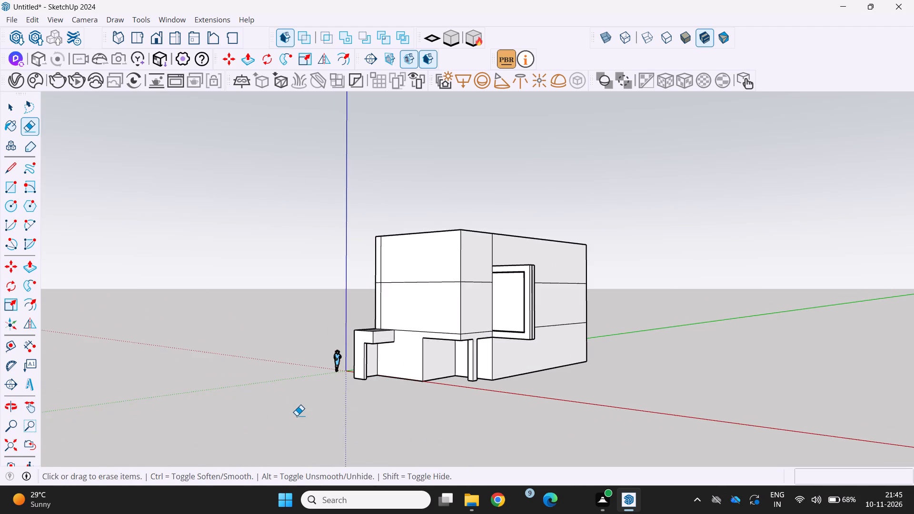
scroll(303, 405, "up", 1)
middle_click_drag(303, 405, 241, 404)
middle_click_drag(306, 375, 275, 428)
middle_click_drag(406, 409, 403, 412)
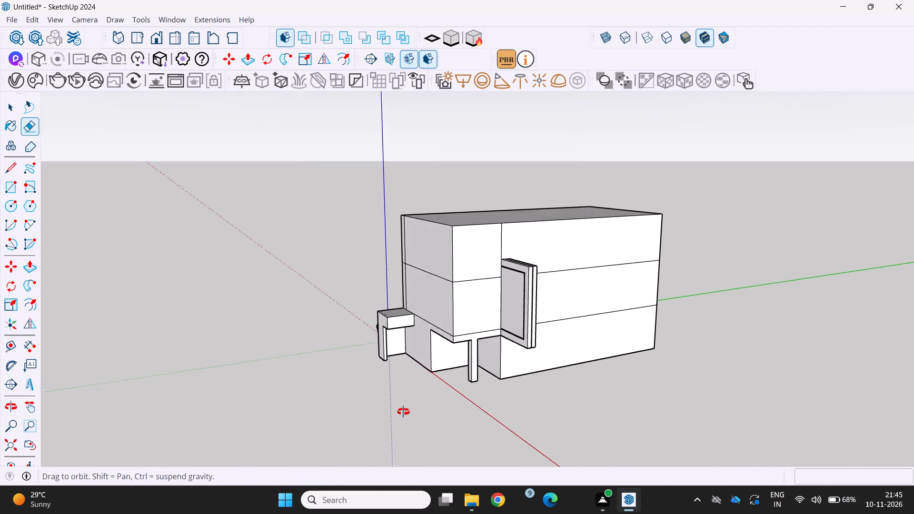
middle_click_drag(403, 412, 321, 434)
scroll(321, 435, "up", 1)
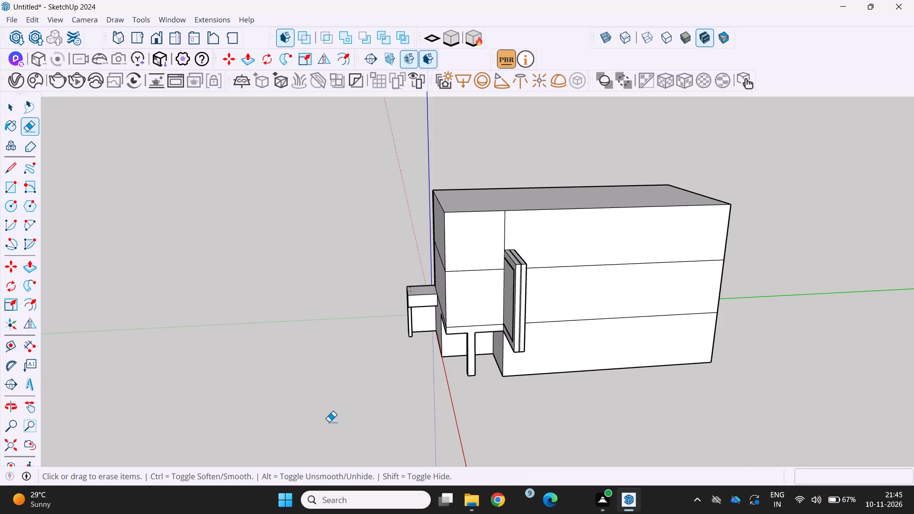
scroll(346, 425, "down", 5)
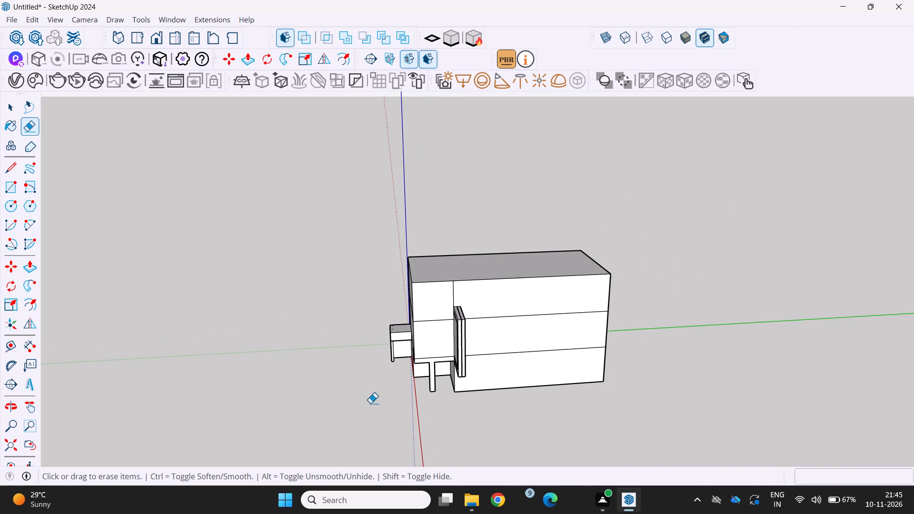
scroll(370, 403, "down", 1)
middle_click_drag(382, 412, 785, 412)
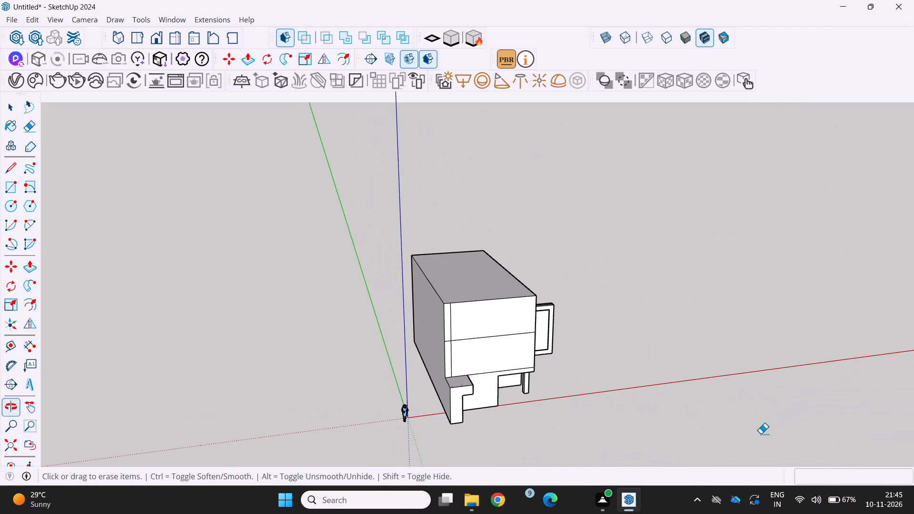
scroll(685, 400, "down", 1)
middle_click_drag(635, 398, 583, 385)
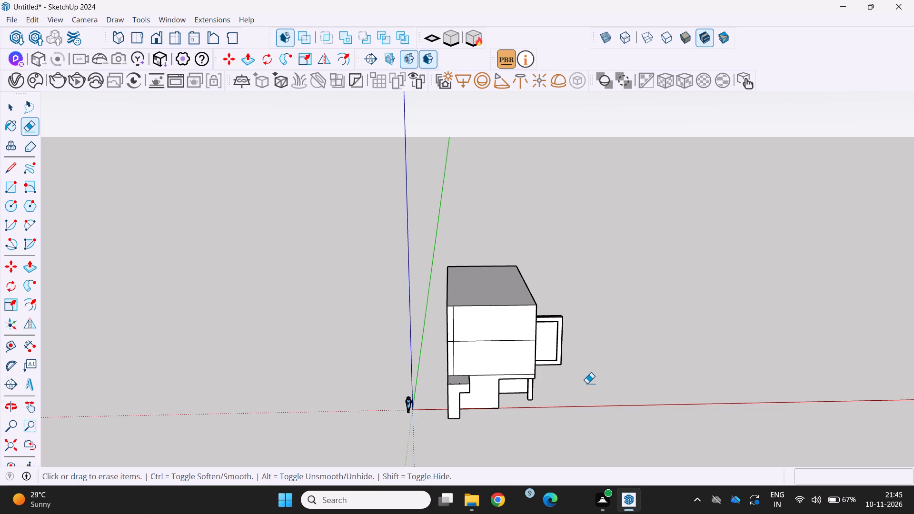
scroll(681, 466, "down", 3)
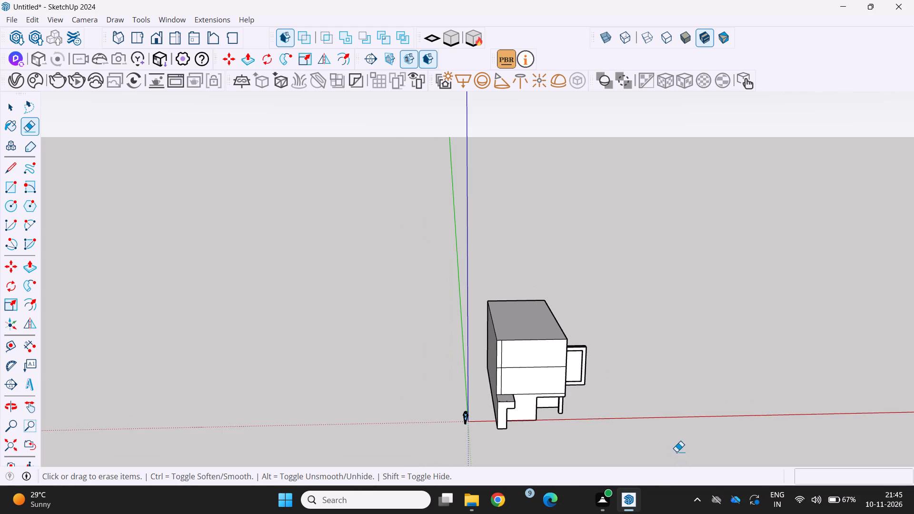
Push the bay's middle-storey side face 12' inward to open a corner terrace above the ground-floor recess.
middle_click_drag(593, 347, 500, 258)
scroll(477, 370, "up", 4)
scroll(576, 400, "up", 3)
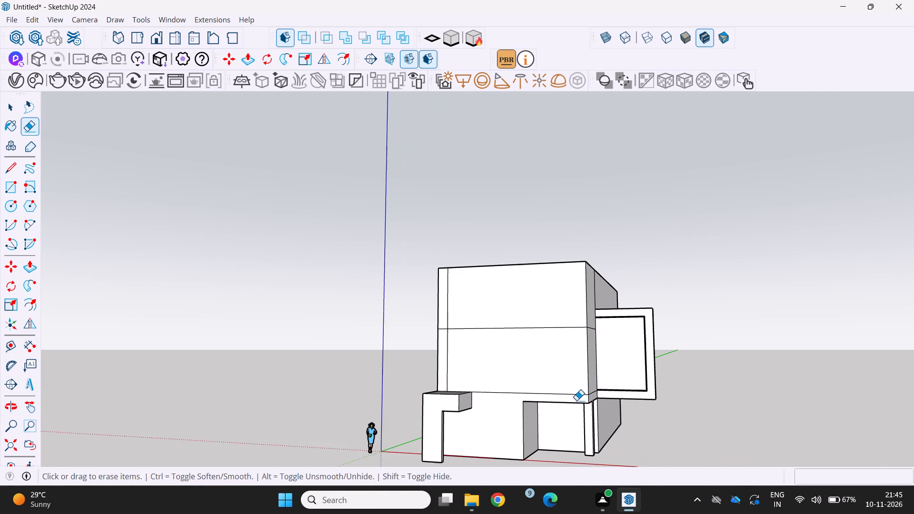
key("p")
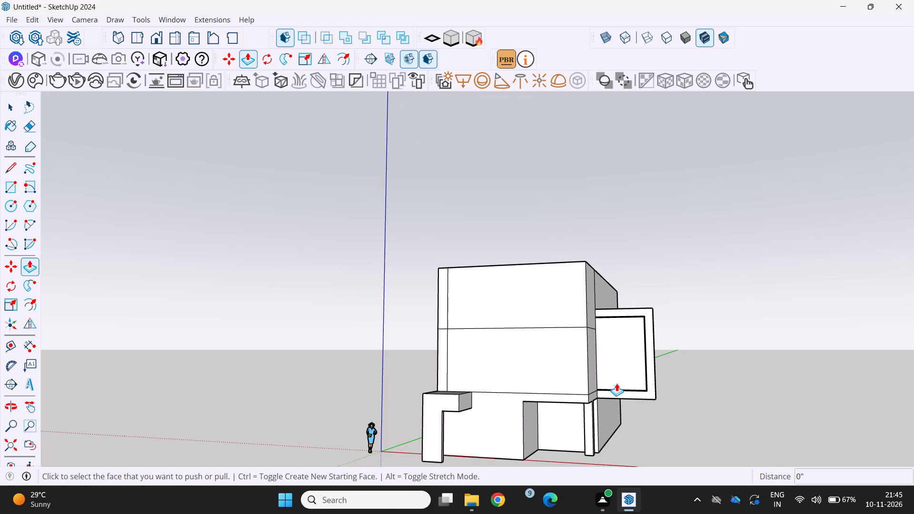
middle_click_drag(588, 364, 491, 415)
left_click(566, 371)
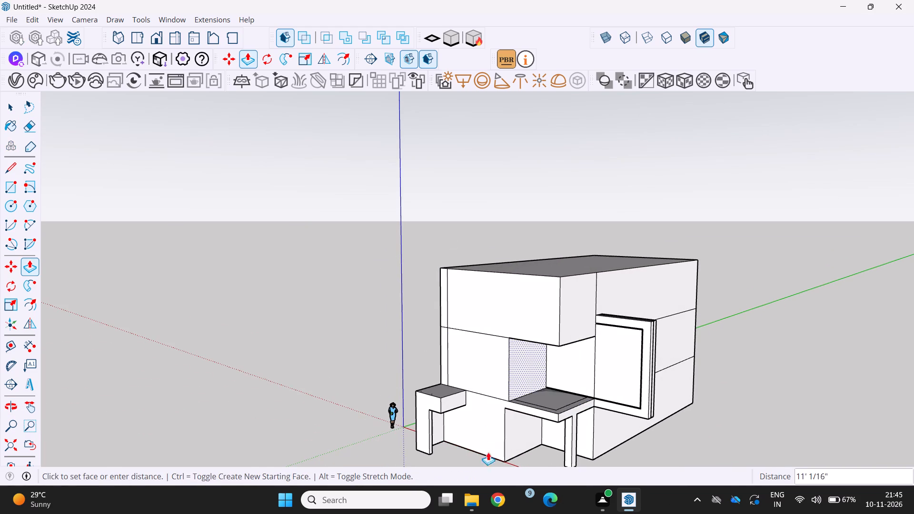
left_click(526, 424)
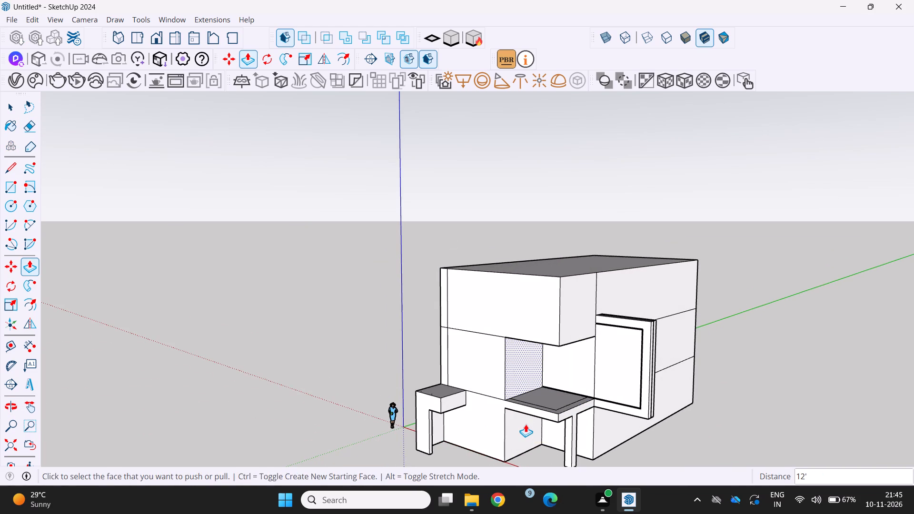
Erase the two leftover lines running along the outer edges of the new corner terrace floor.
middle_click_drag(511, 420, 396, 417)
scroll(416, 398, "down", 5)
middle_click_drag(462, 354, 486, 426)
scroll(488, 418, "up", 10)
middle_click_drag(480, 395, 594, 408)
scroll(594, 408, "up", 5)
scroll(524, 421, "up", 2)
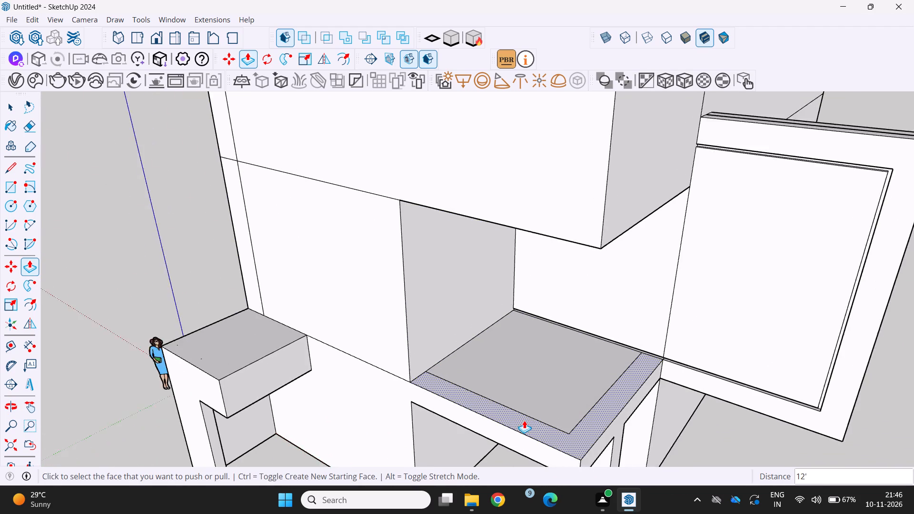
key("e")
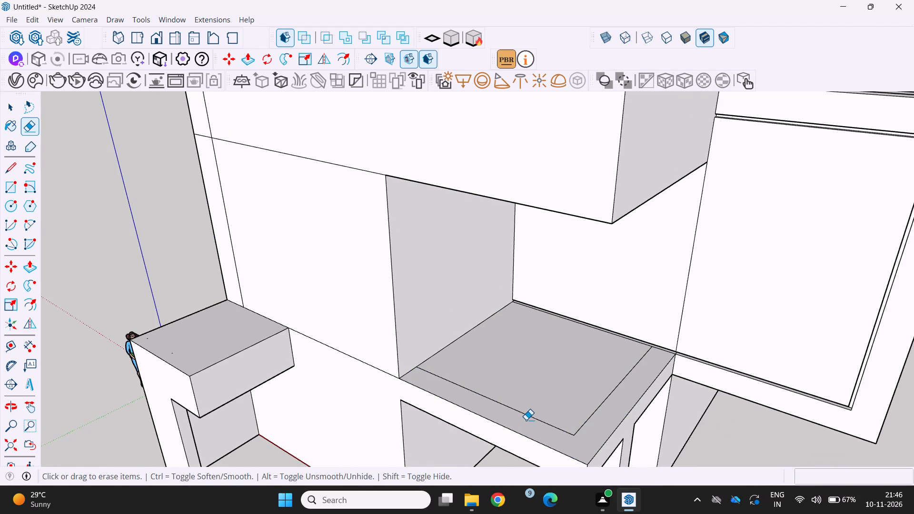
left_click(528, 417)
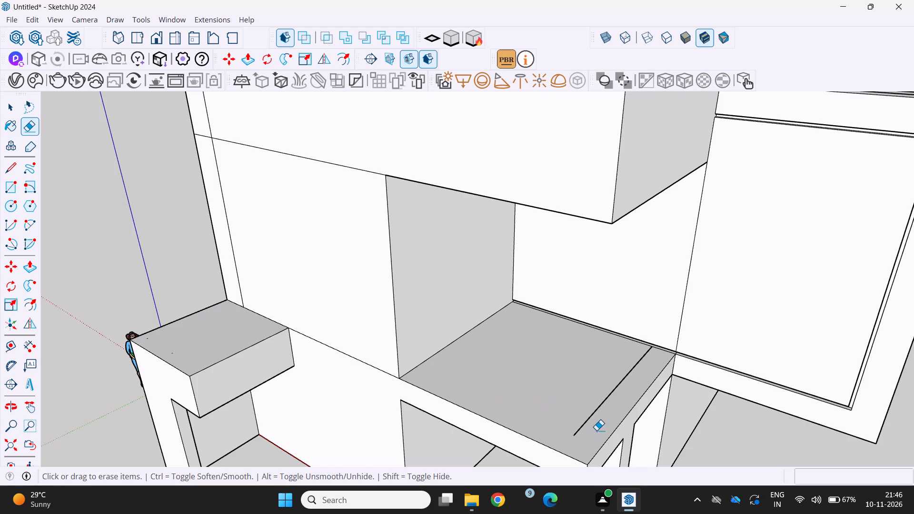
left_click(590, 420)
middle_click_drag(585, 422, 566, 445)
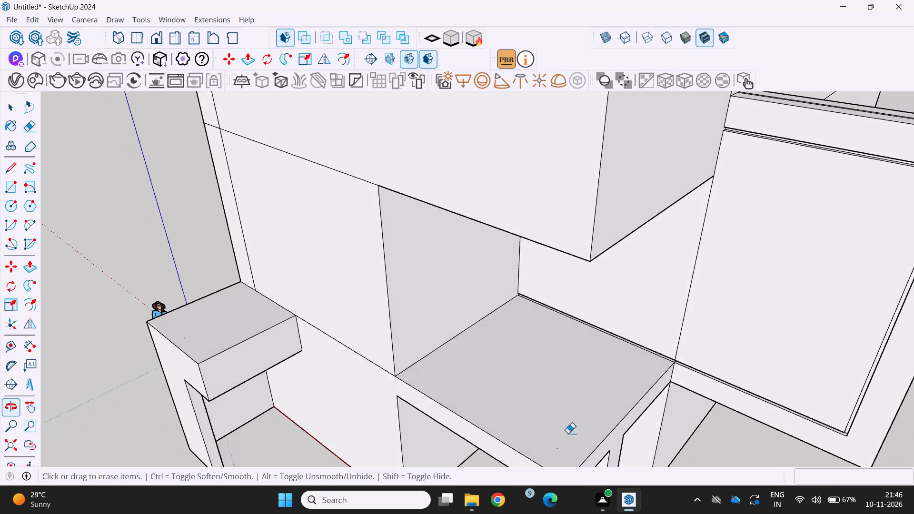
Pull the narrow recessed strip at the base of the corner terrace's inner wall out 3 1/8", flush with the wall face above.
scroll(614, 336, "up", 7)
middle_click_drag(609, 340, 578, 358)
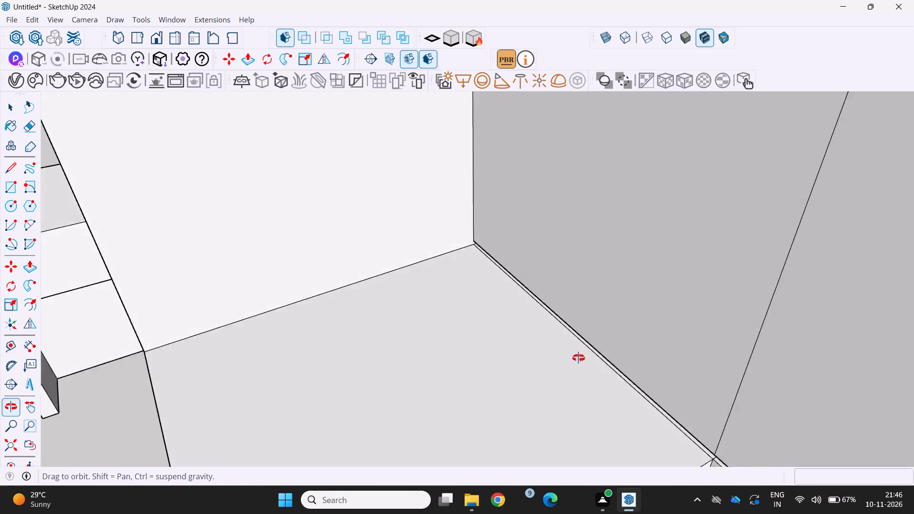
middle_click_drag(578, 358, 605, 346)
scroll(599, 350, "down", 3)
middle_click_drag(575, 355, 404, 291)
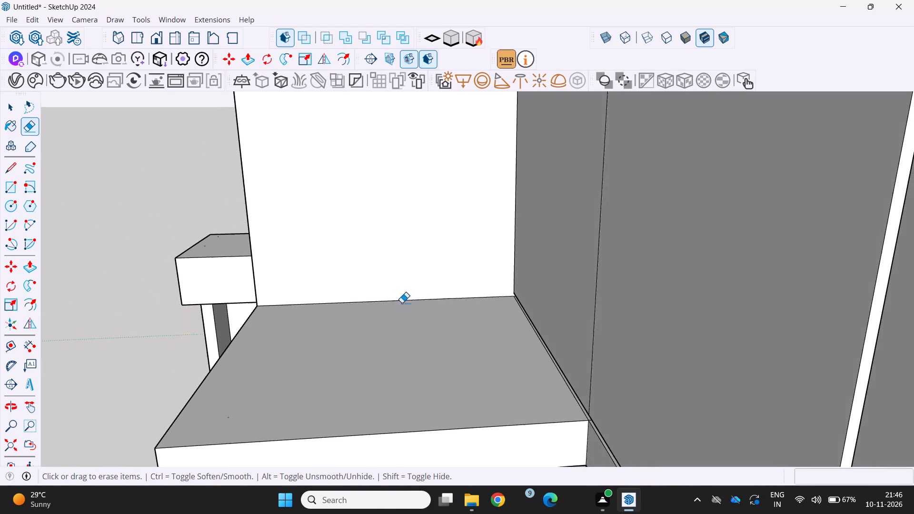
scroll(483, 439, "up", 6)
middle_click_drag(545, 399, 687, 361)
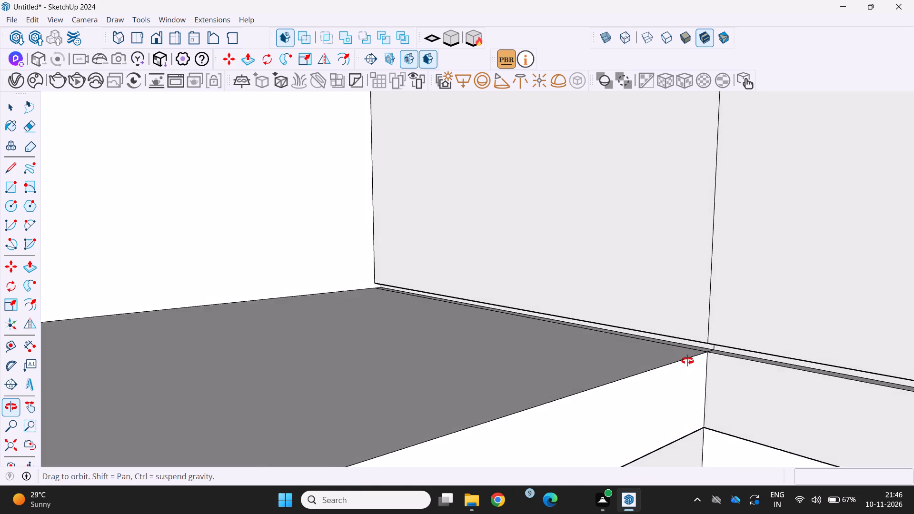
middle_click_drag(687, 361, 688, 357)
scroll(693, 337, "up", 6)
middle_click_drag(688, 357, 613, 383)
scroll(615, 337, "up", 1)
middle_click_drag(615, 336, 637, 316)
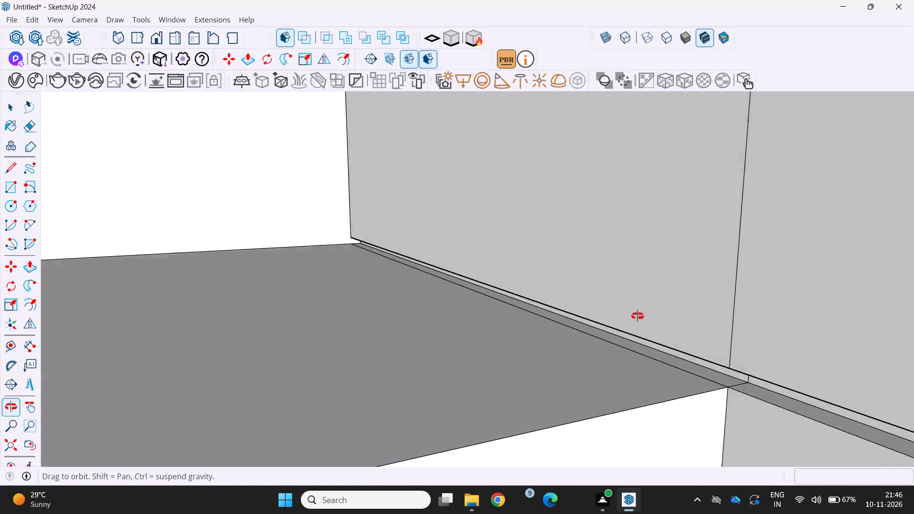
middle_click_drag(637, 316, 656, 304)
key("p")
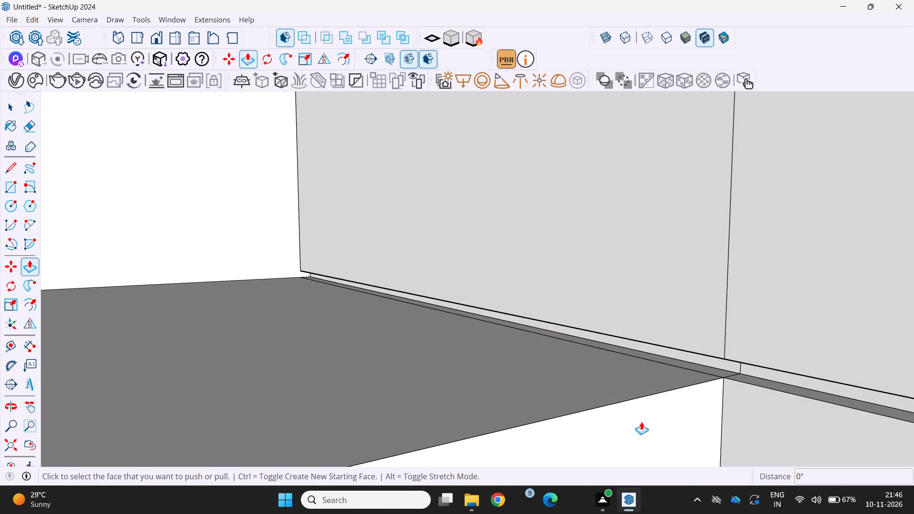
scroll(670, 360, "up", 3)
middle_click_drag(674, 354, 673, 352)
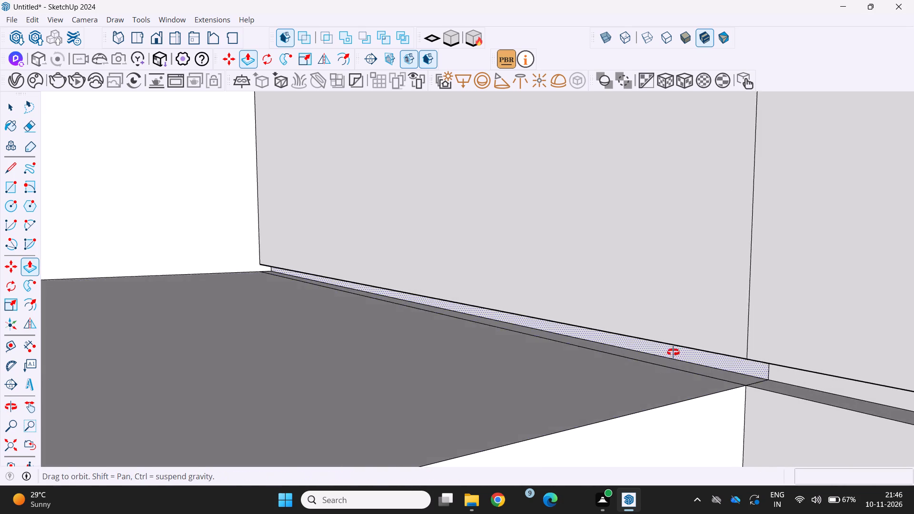
middle_click_drag(673, 352, 682, 336)
left_click(689, 355)
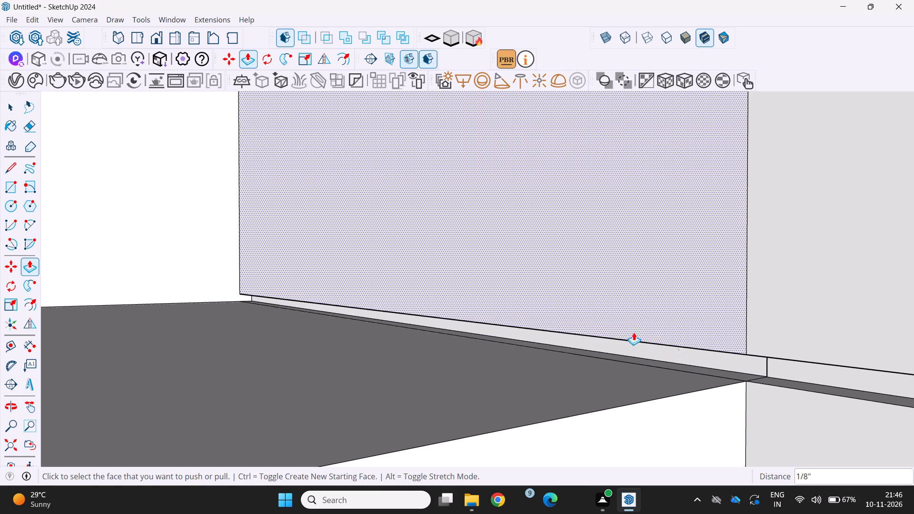
scroll(724, 368, "up", 2)
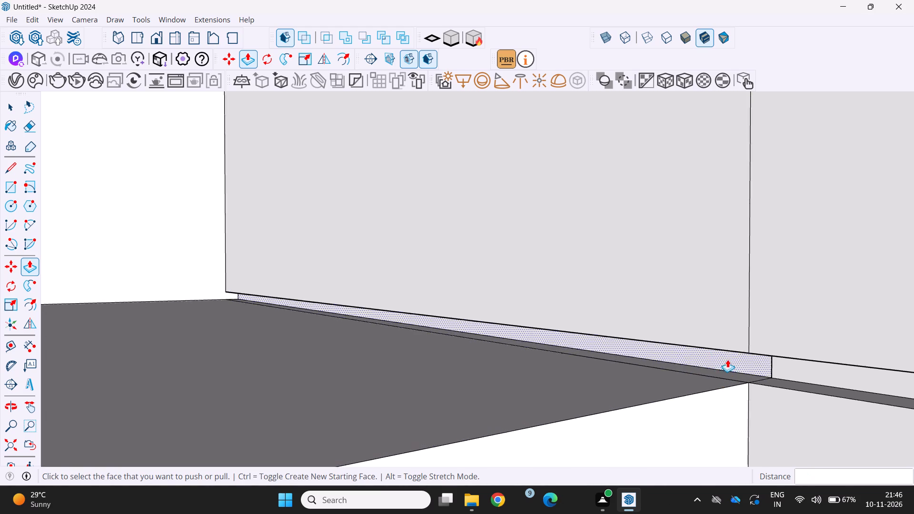
scroll(727, 359, "up", 1)
left_click(717, 356)
left_click(688, 298)
scroll(685, 301, "down", 4)
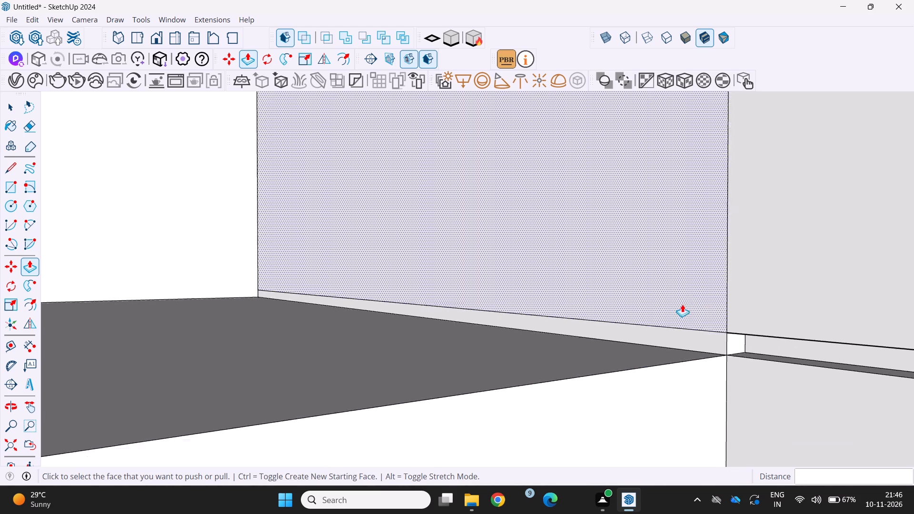
Examine the corner terrace and the whole building from the front, the fin side and above, including canopy, columns and upper overhang.
scroll(682, 304, "down", 15)
middle_click_drag(647, 350, 585, 410)
scroll(582, 395, "up", 1)
scroll(588, 373, "down", 6)
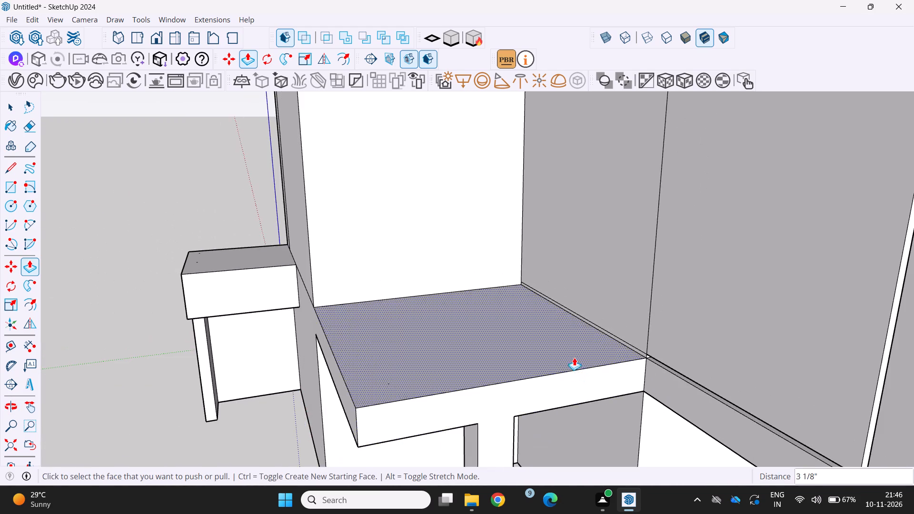
scroll(571, 363, "down", 3)
middle_click_drag(570, 361, 613, 348)
middle_click_drag(419, 336, 513, 303)
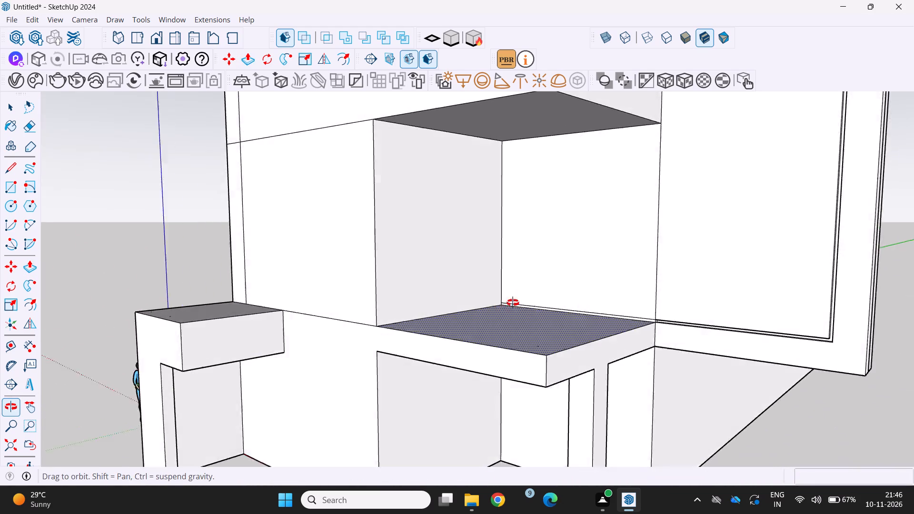
middle_click_drag(513, 303, 524, 304)
scroll(532, 292, "down", 4)
middle_click_drag(532, 295, 447, 327)
scroll(434, 355, "down", 3)
middle_click_drag(435, 360, 396, 394)
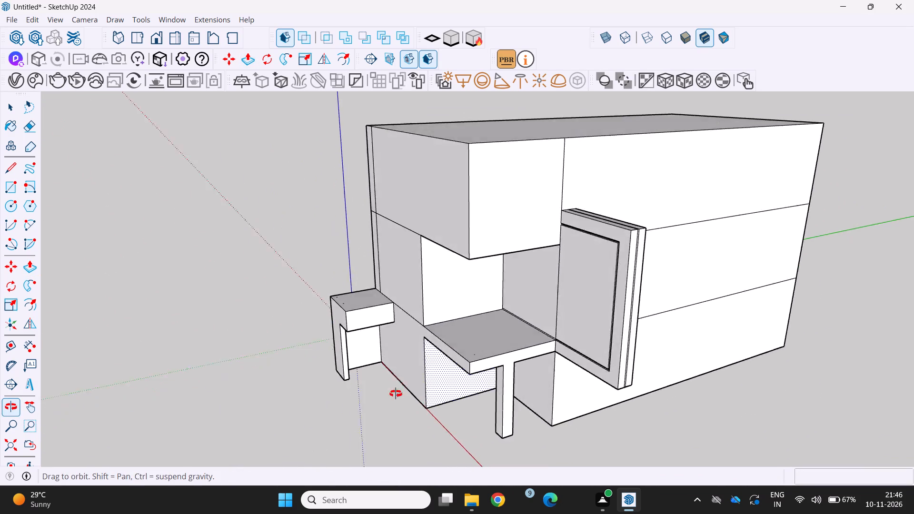
middle_click_drag(396, 394, 376, 409)
scroll(401, 394, "up", 2)
middle_click_drag(405, 395, 437, 378)
scroll(429, 382, "up", 1)
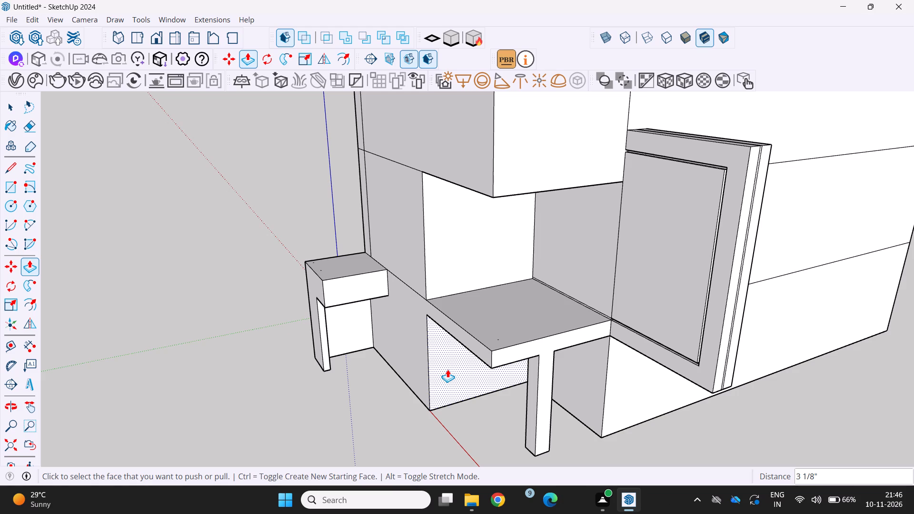
middle_click_drag(444, 323, 444, 321)
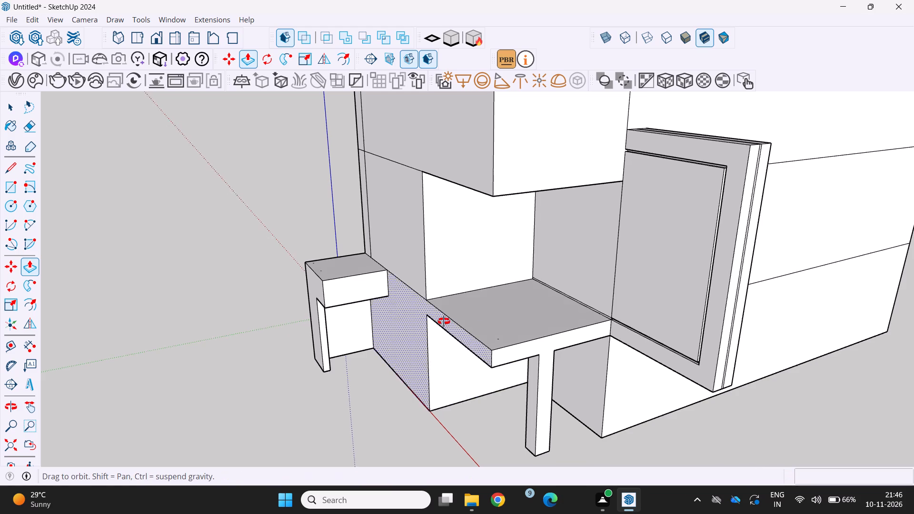
middle_click_drag(444, 321, 716, 244)
middle_click_drag(507, 277, 477, 308)
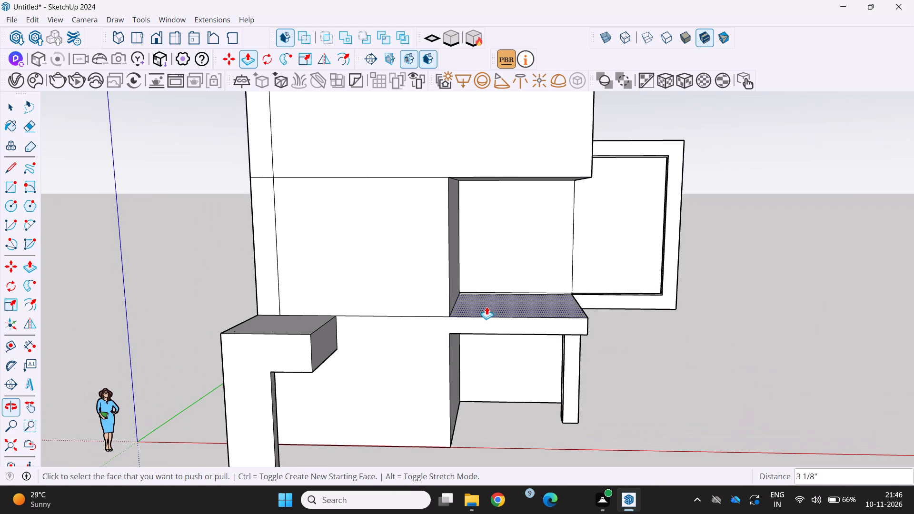
scroll(493, 307, "down", 2)
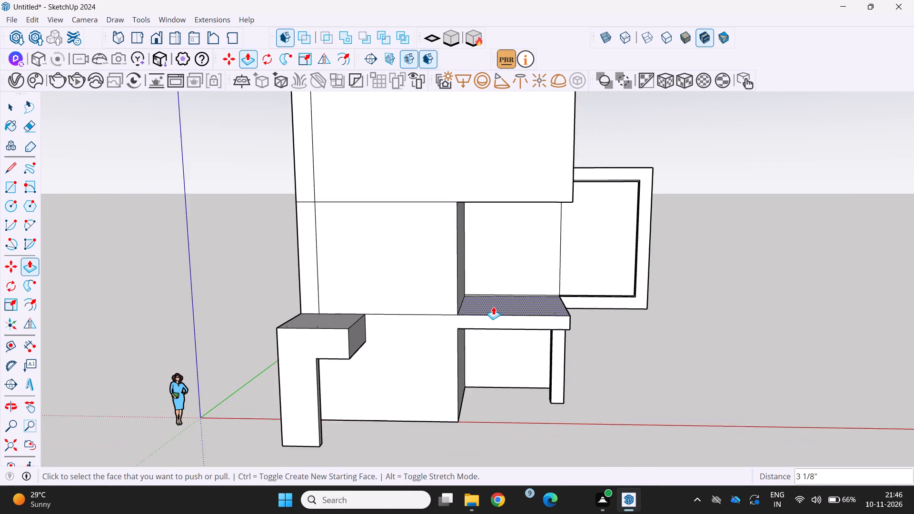
middle_click_drag(492, 307, 576, 366)
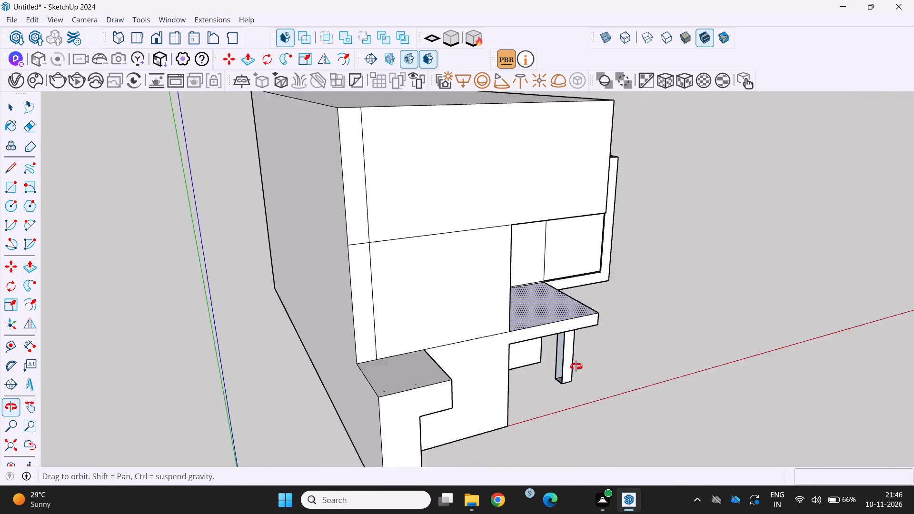
middle_click_drag(576, 366, 570, 367)
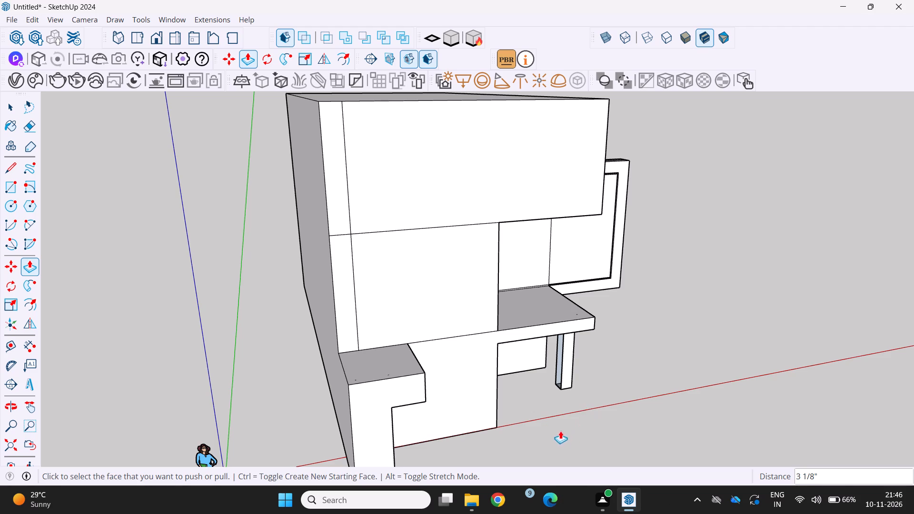
middle_click_drag(519, 406, 304, 376)
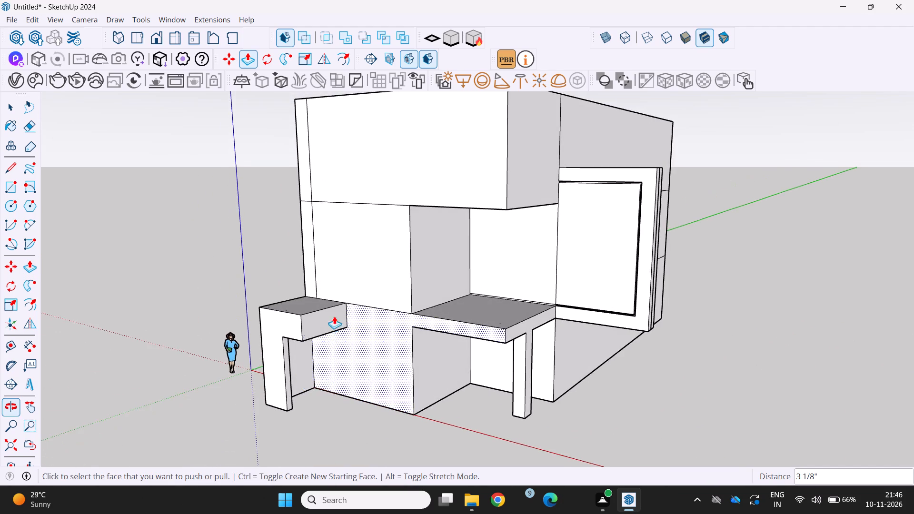
scroll(334, 316, "up", 1)
middle_click_drag(341, 317, 497, 400)
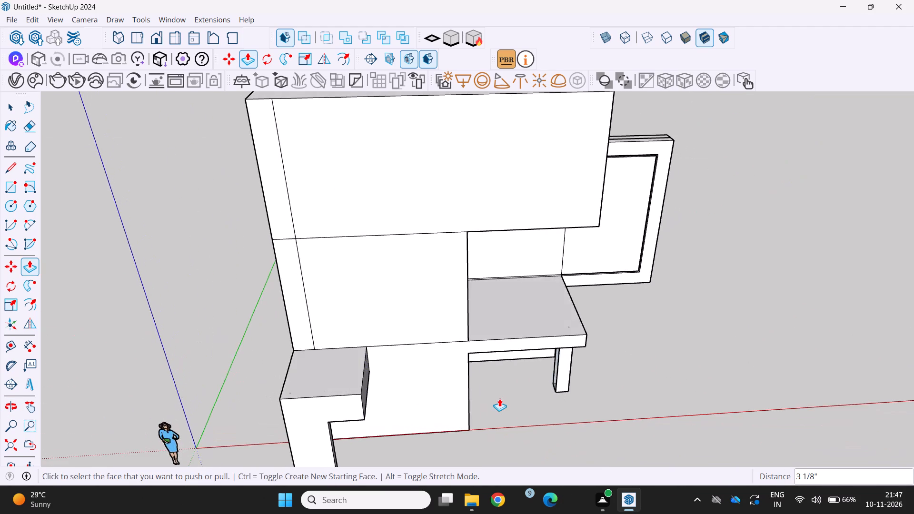
scroll(499, 398, "down", 5)
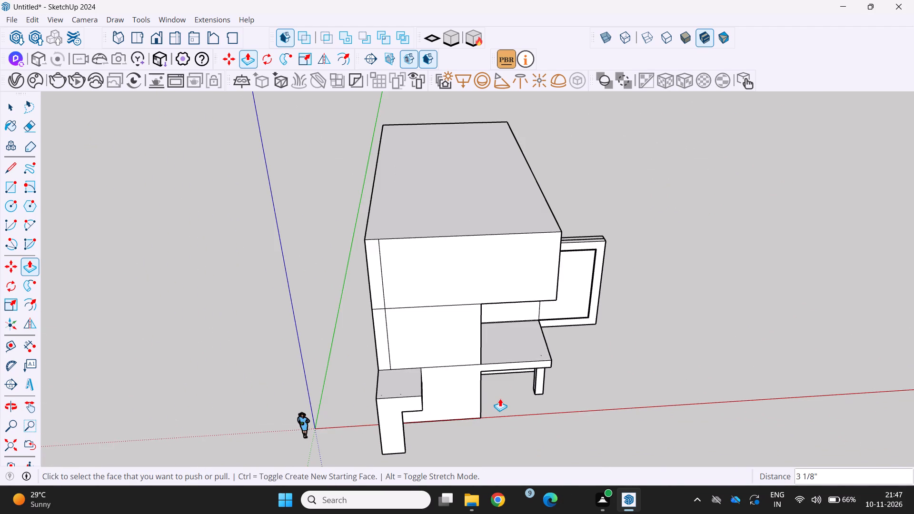
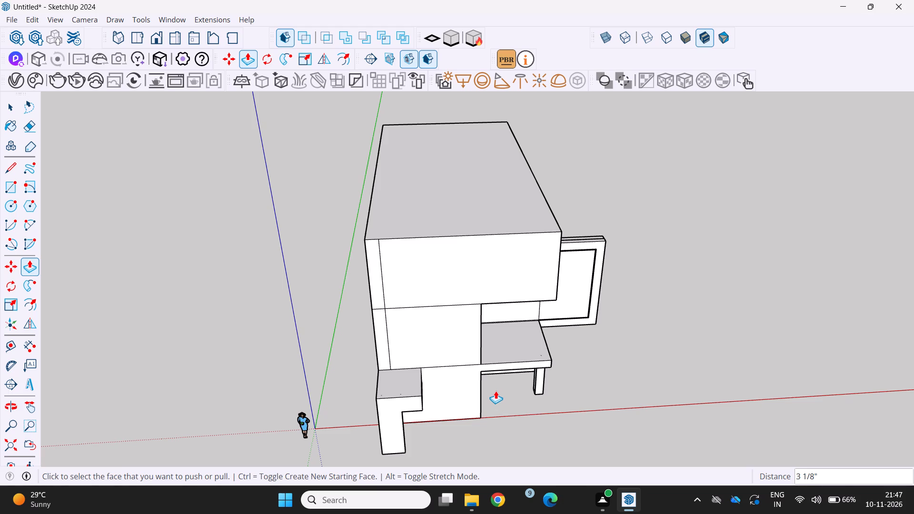
Push/Pull the end face of the small front canopy's overhang outward by 4' along the facade.
scroll(496, 390, "down", 1)
middle_click_drag(485, 387, 380, 397)
scroll(378, 394, "up", 4)
middle_click_drag(417, 380, 413, 383)
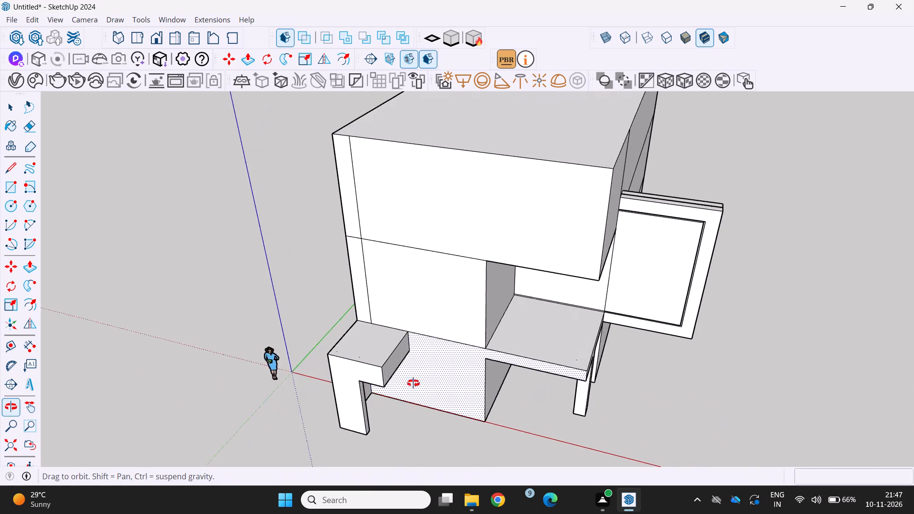
middle_click_drag(413, 383, 367, 381)
scroll(385, 347, "up", 4)
left_click(385, 344)
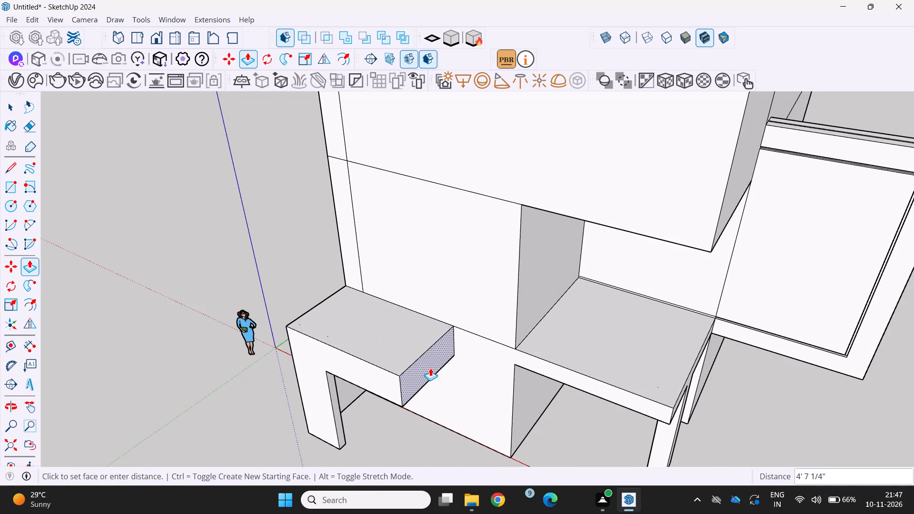
key("4")
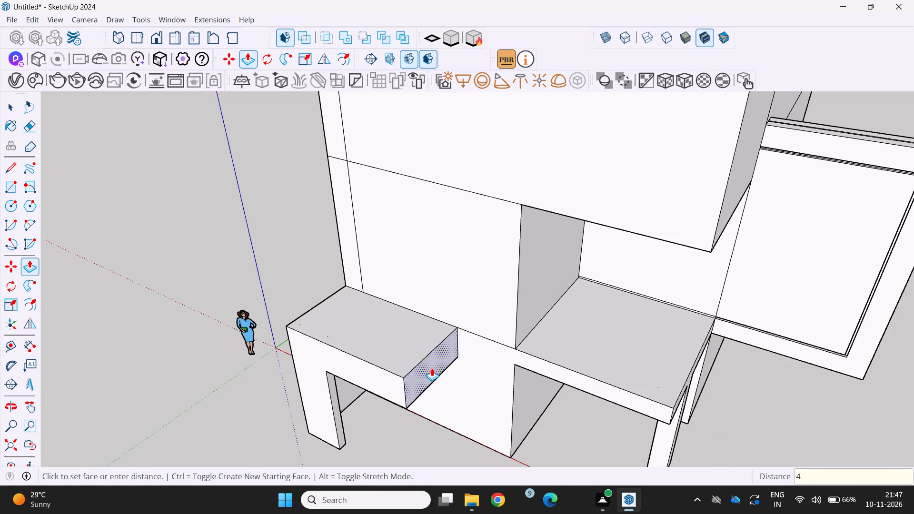
key("apostrophe")
key("Return")
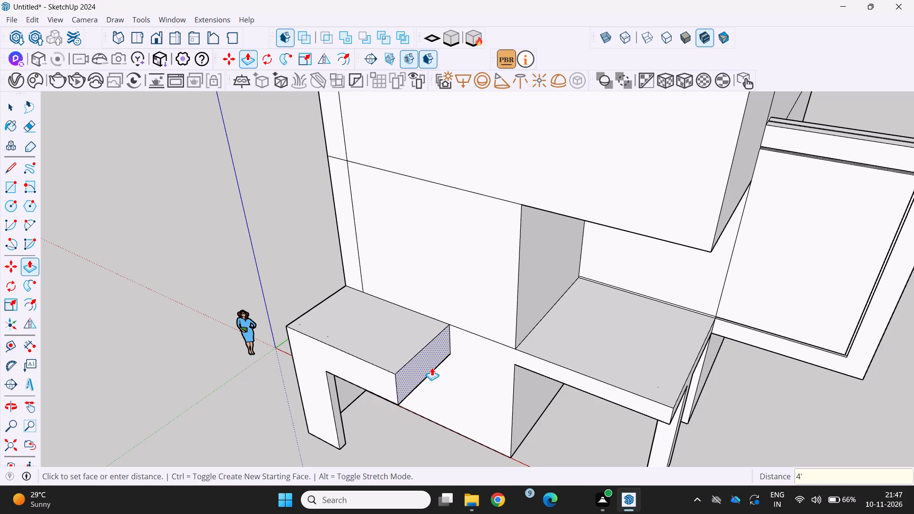
Examine the extended front canopy and the overall building massing from several angles.
scroll(432, 367, "down", 6)
middle_click_drag(415, 380, 499, 295)
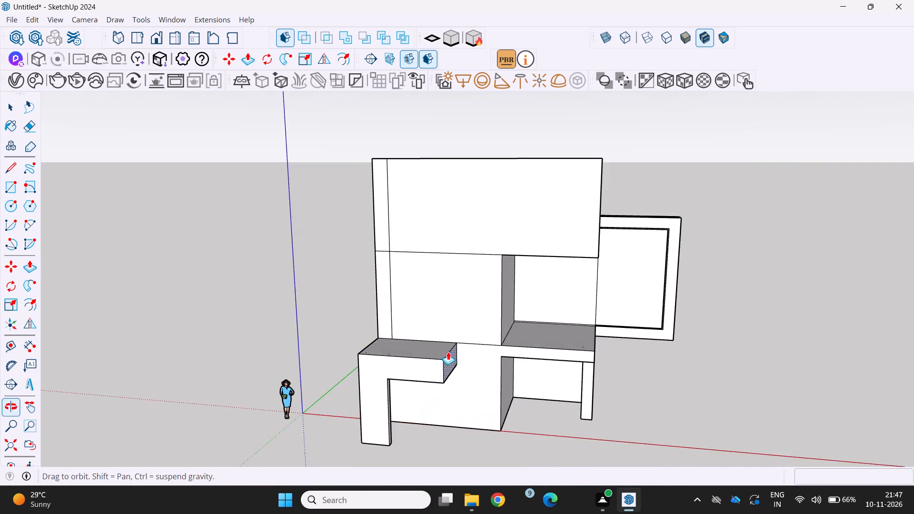
scroll(438, 388, "down", 1)
middle_click_drag(437, 387, 468, 305)
middle_click_drag(412, 376, 316, 378)
scroll(317, 380, "up", 1)
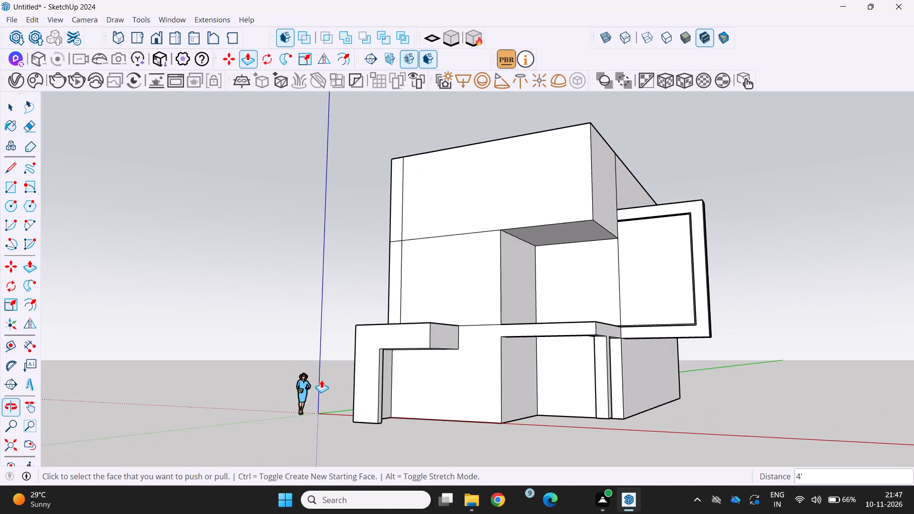
middle_click_drag(324, 379, 264, 426)
middle_click_drag(275, 415, 180, 357)
middle_click_drag(247, 398, 357, 488)
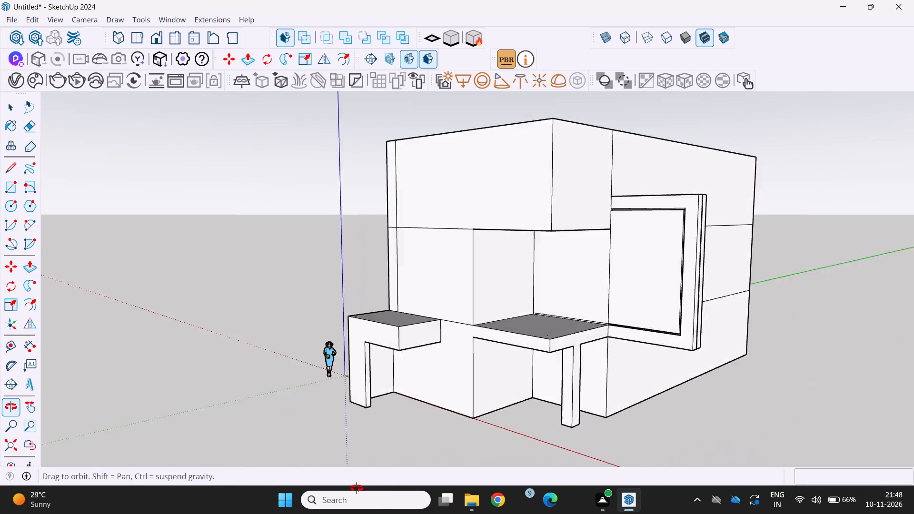
middle_click_drag(357, 488, 476, 444)
Place a vertical guide on the front wall 6' from the recess edge, through the end corner of the extended canopy.
scroll(473, 343, "up", 2)
middle_click_drag(474, 346, 524, 404)
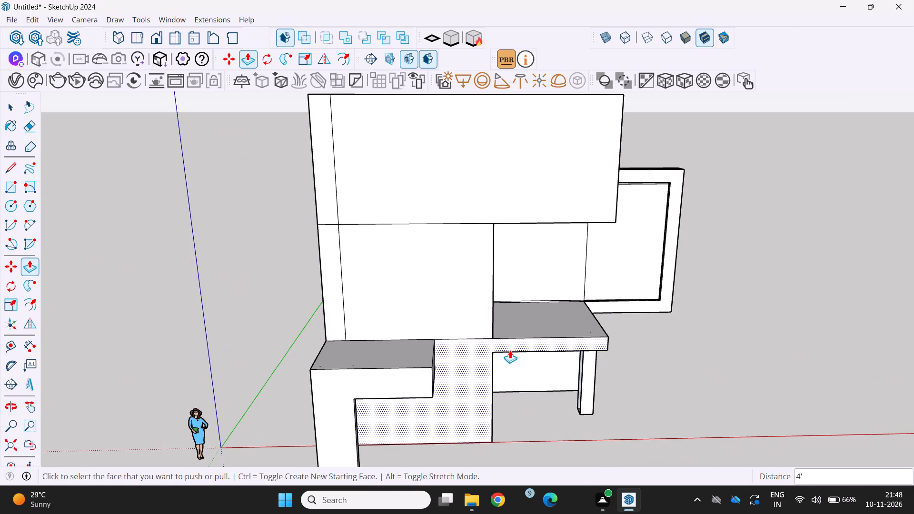
scroll(490, 361, "up", 1)
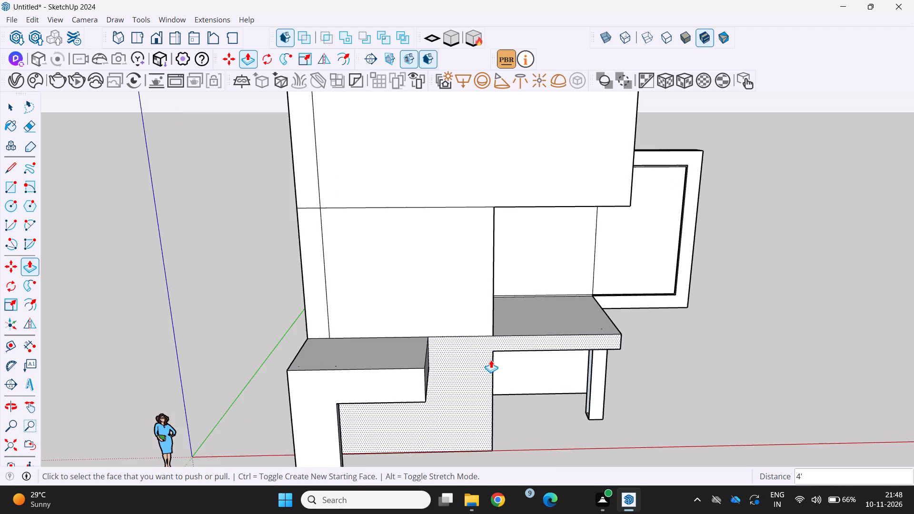
scroll(491, 360, "up", 2)
key("t")
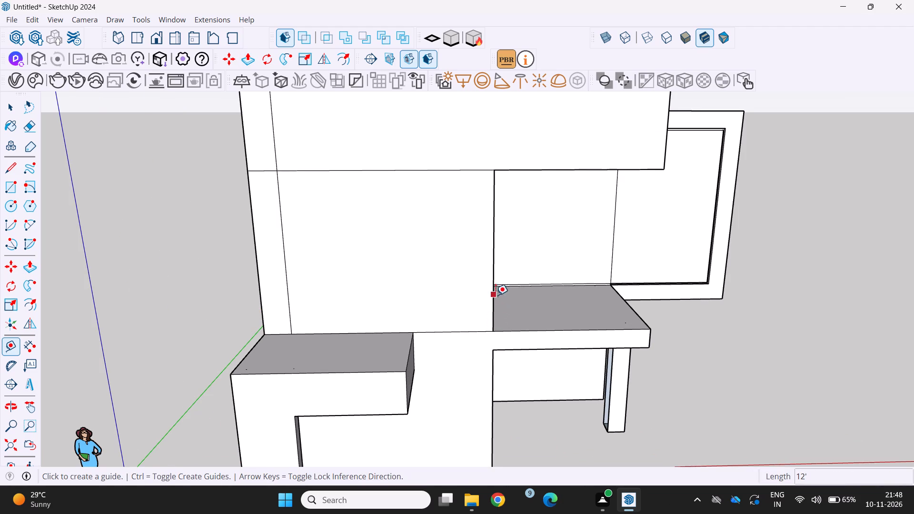
left_click(493, 259)
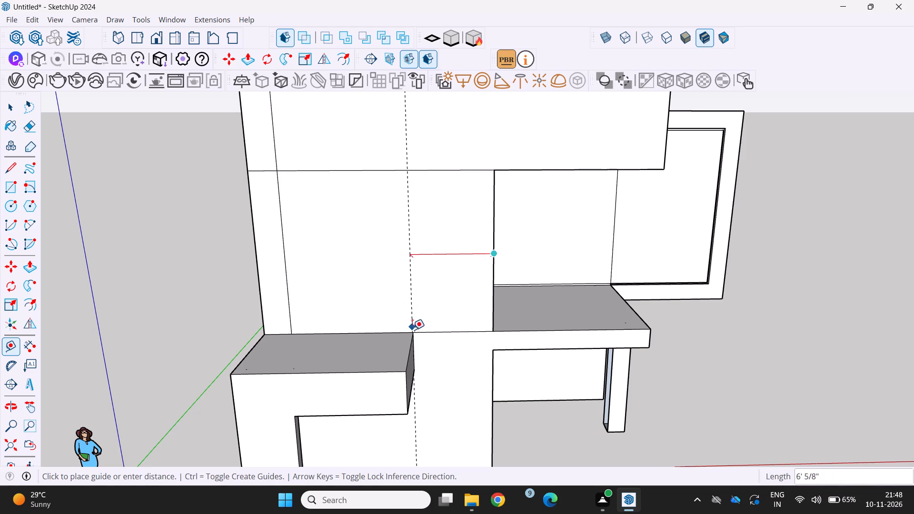
scroll(415, 334, "up", 3)
middle_click_drag(407, 365, 386, 396)
scroll(386, 396, "up", 1)
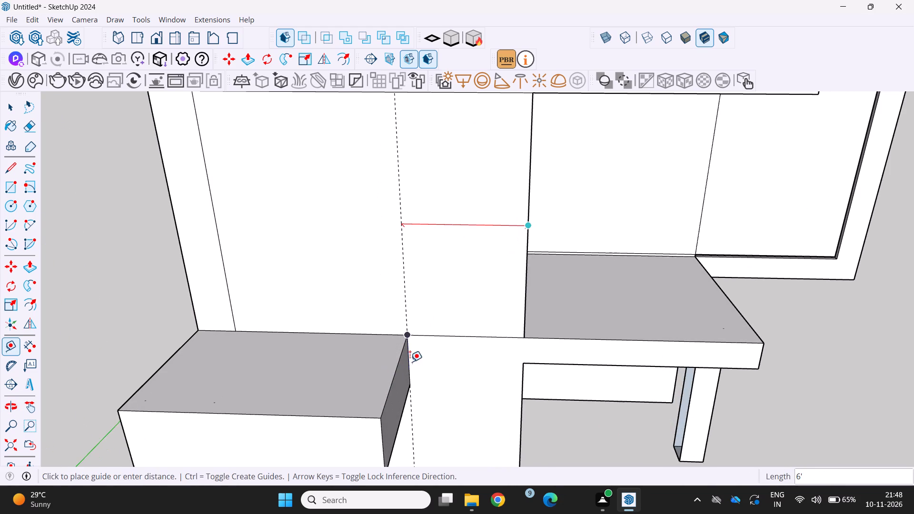
left_click(410, 329)
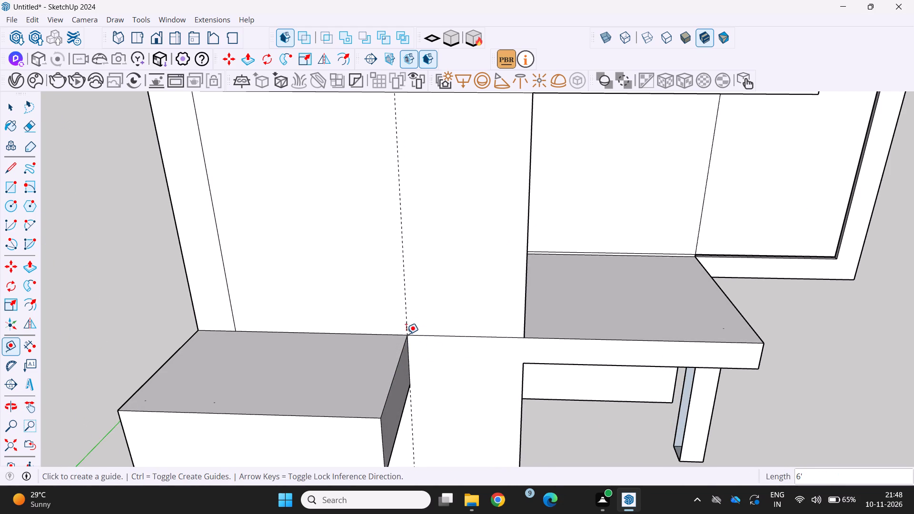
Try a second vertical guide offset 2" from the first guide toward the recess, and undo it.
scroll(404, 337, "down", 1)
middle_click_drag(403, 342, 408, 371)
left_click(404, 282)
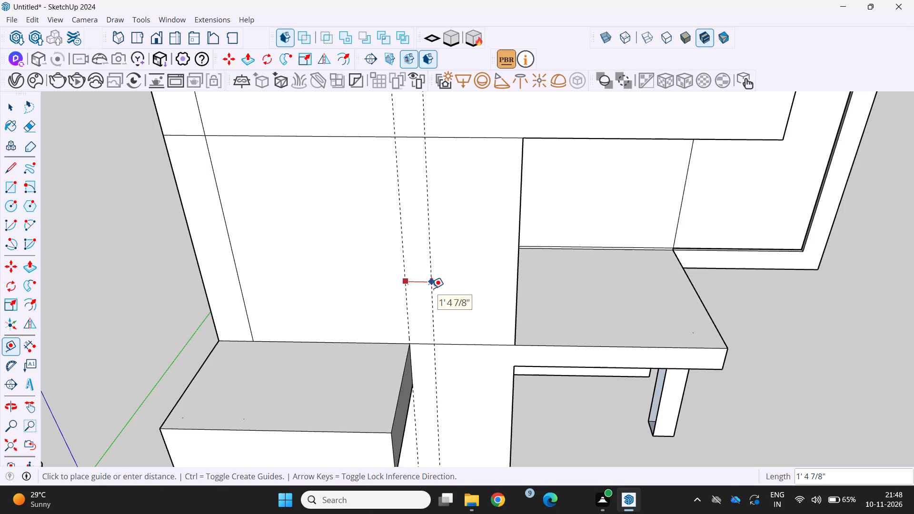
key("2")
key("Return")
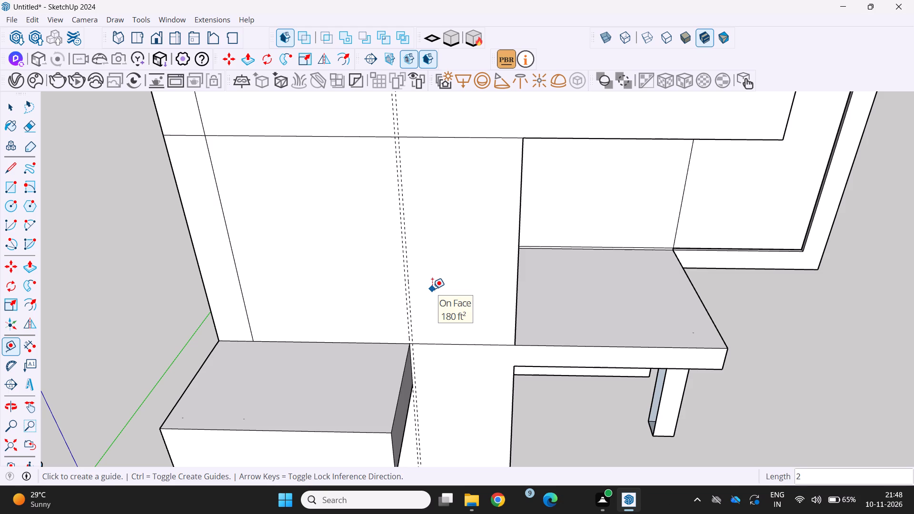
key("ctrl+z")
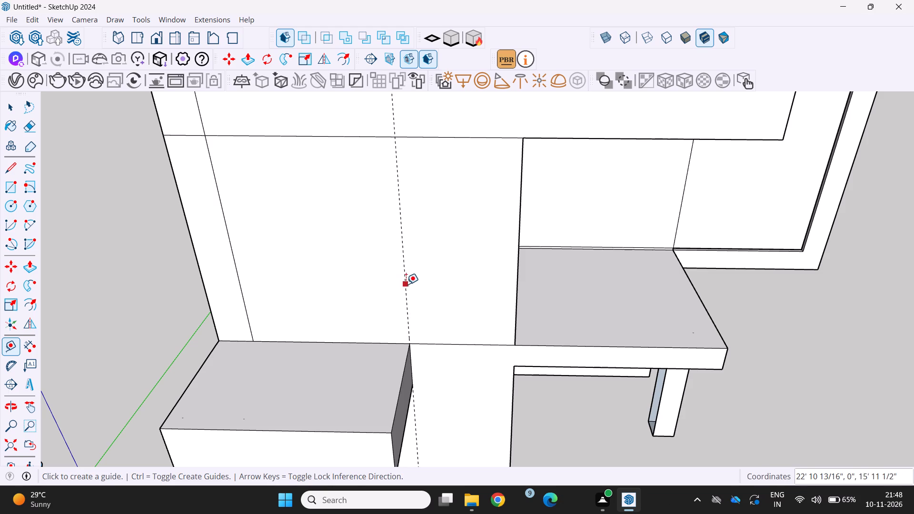
Place a second vertical guide on the front wall, offset 2' from the first guide toward the recess.
left_click(407, 284)
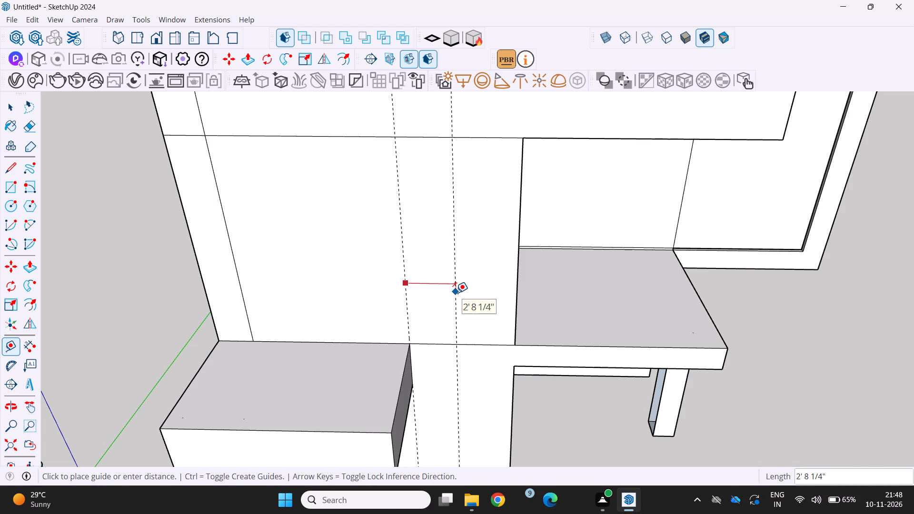
key("2")
key("apostrophe")
key("Return")
Examine the front facade, canopies, framed side window and the two vertical guides from different angles and distances.
scroll(456, 293, "down", 5)
middle_click_drag(456, 292, 446, 298)
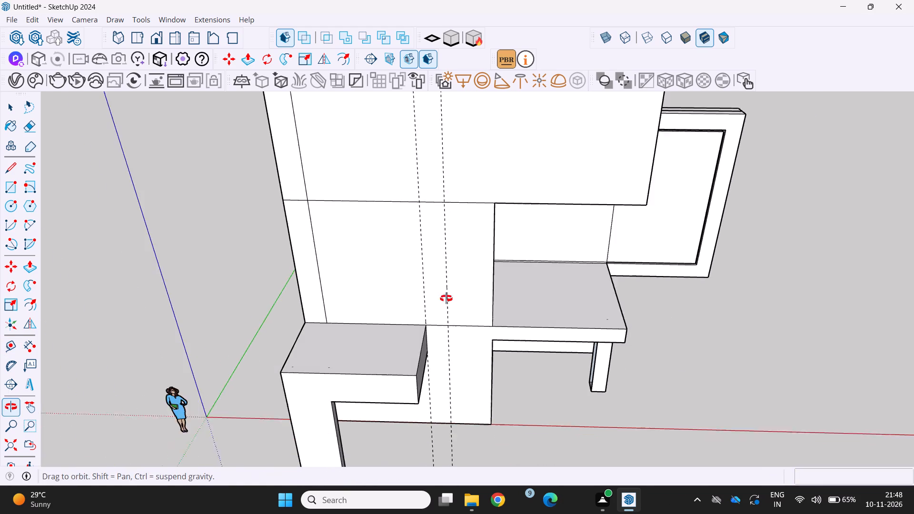
middle_click_drag(446, 298, 426, 305)
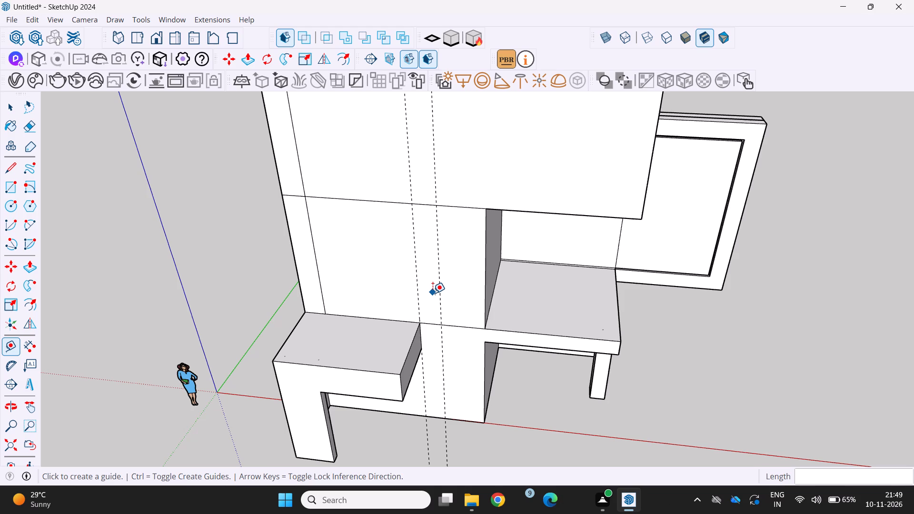
scroll(419, 308, "down", 2)
middle_click_drag(415, 310, 473, 267)
scroll(472, 261, "down", 2)
middle_click_drag(467, 262, 453, 251)
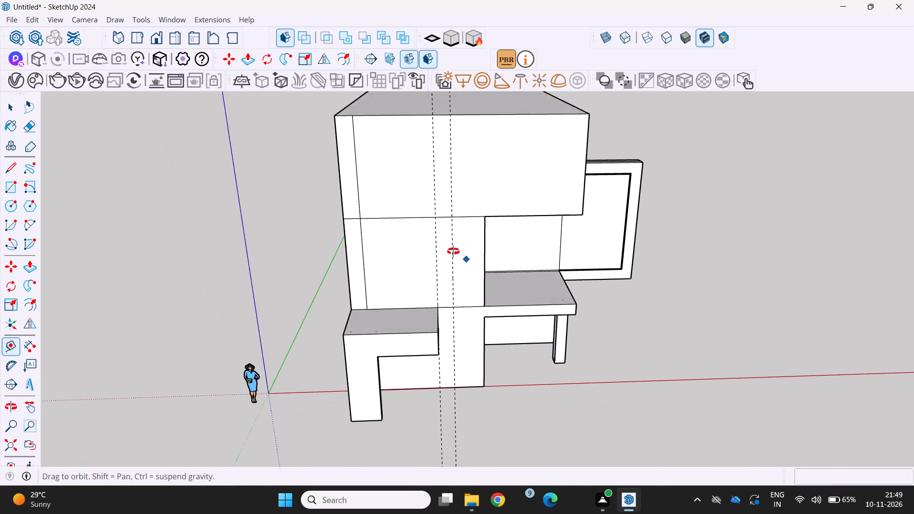
middle_click_drag(453, 251, 418, 233)
scroll(398, 224, "up", 1)
middle_click_drag(398, 224, 320, 265)
scroll(320, 264, "down", 5)
middle_click_drag(322, 259, 424, 256)
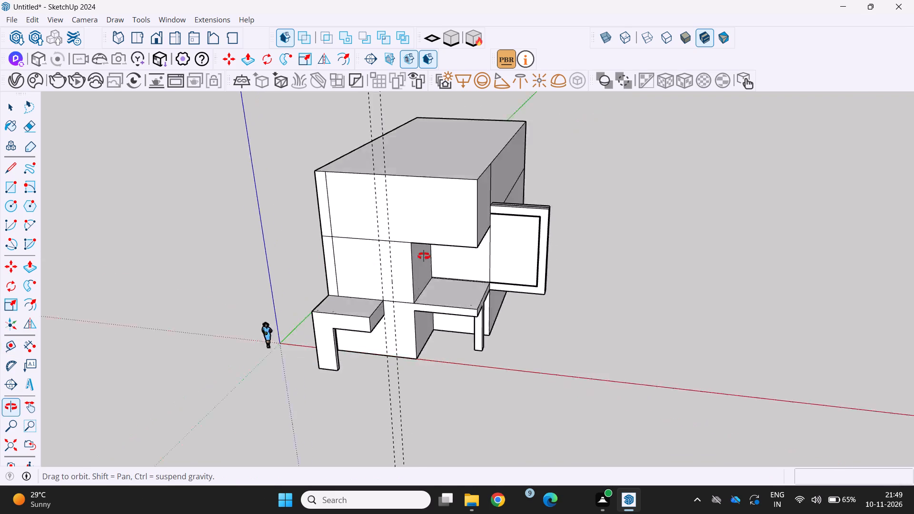
middle_click_drag(424, 256, 461, 245)
scroll(415, 280, "down", 2)
middle_click_drag(413, 280, 229, 208)
scroll(260, 230, "down", 1)
middle_click_drag(269, 251, 272, 261)
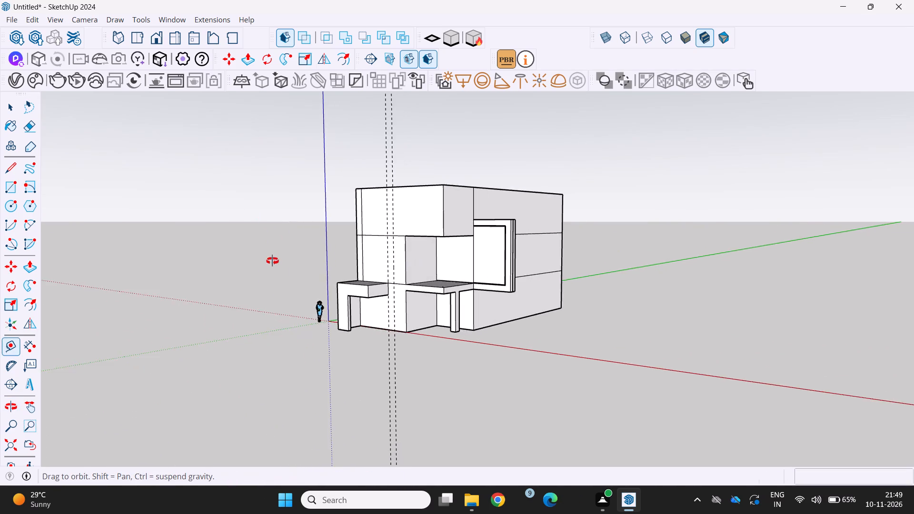
scroll(272, 261, "down", 1)
middle_click_drag(272, 261, 449, 327)
middle_click_drag(417, 321, 398, 278)
scroll(396, 262, "up", 4)
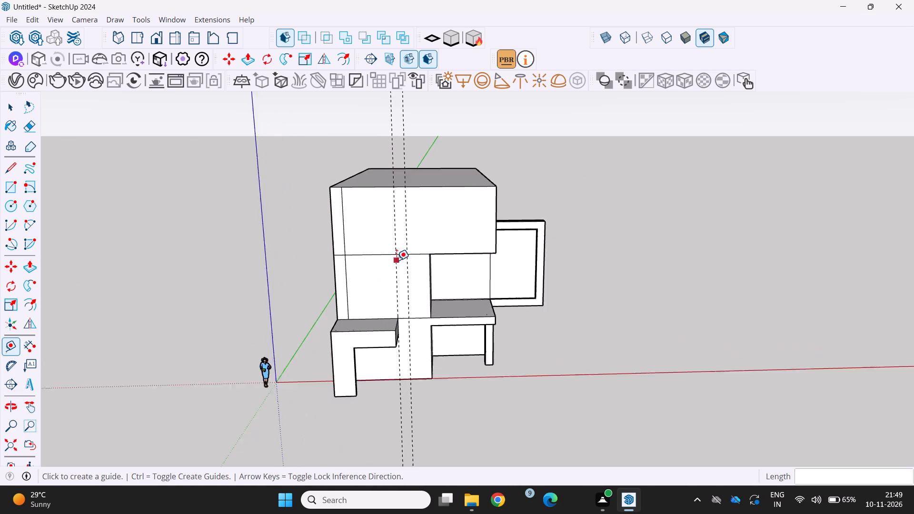
middle_click_drag(397, 259, 355, 267)
scroll(384, 271, "up", 1)
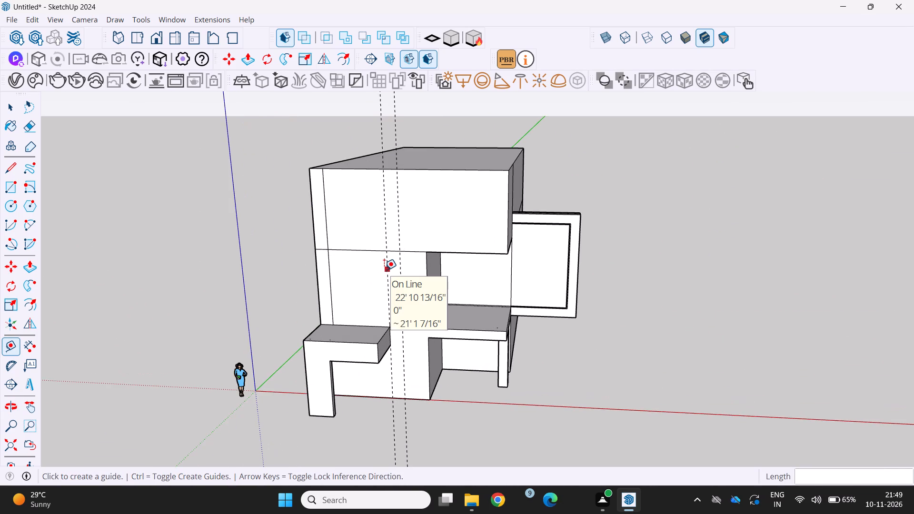
scroll(384, 270, "down", 1)
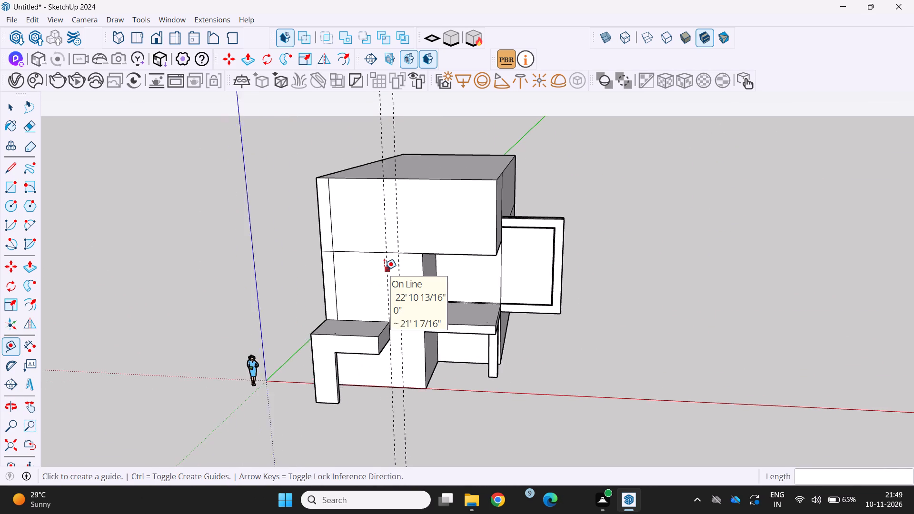
scroll(384, 270, "down", 1)
middle_click_drag(386, 271, 336, 299)
scroll(371, 281, "up", 3)
middle_click_drag(371, 283, 576, 332)
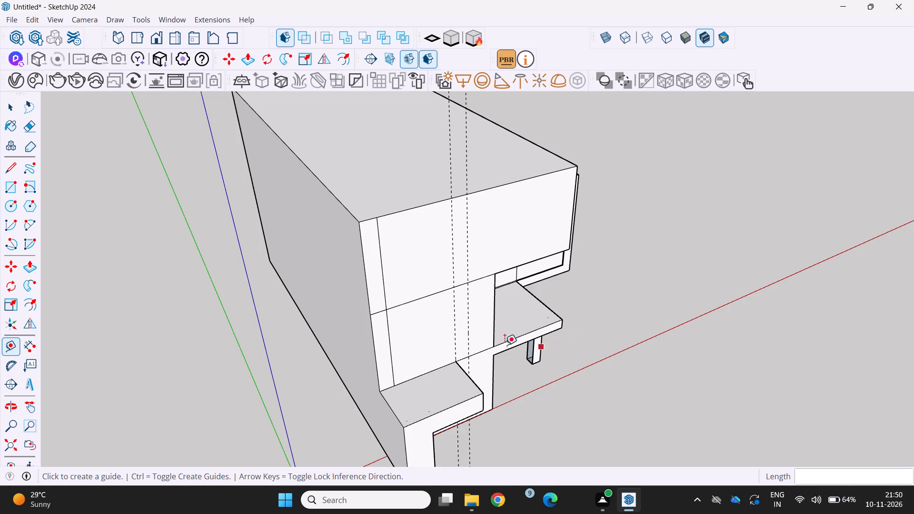
middle_click_drag(460, 352, 347, 288)
scroll(355, 264, "up", 3)
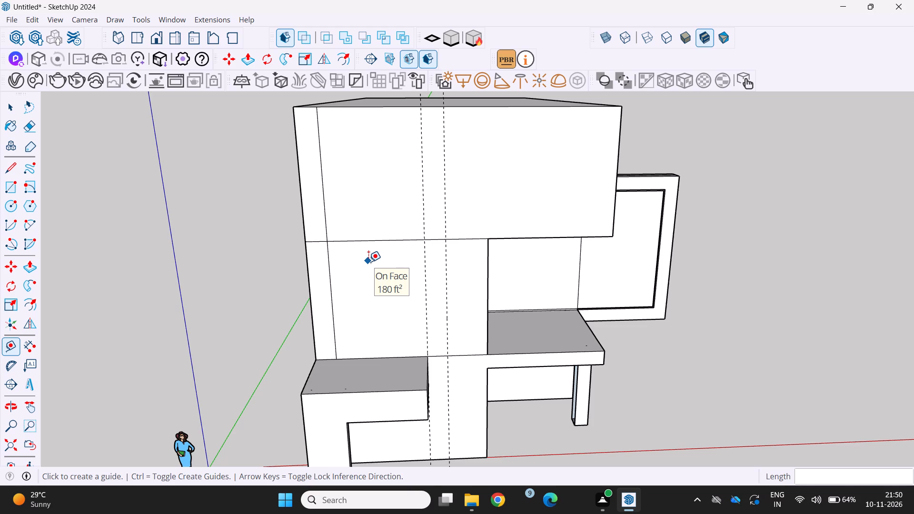
scroll(368, 262, "down", 4)
middle_click_drag(368, 260, 298, 276)
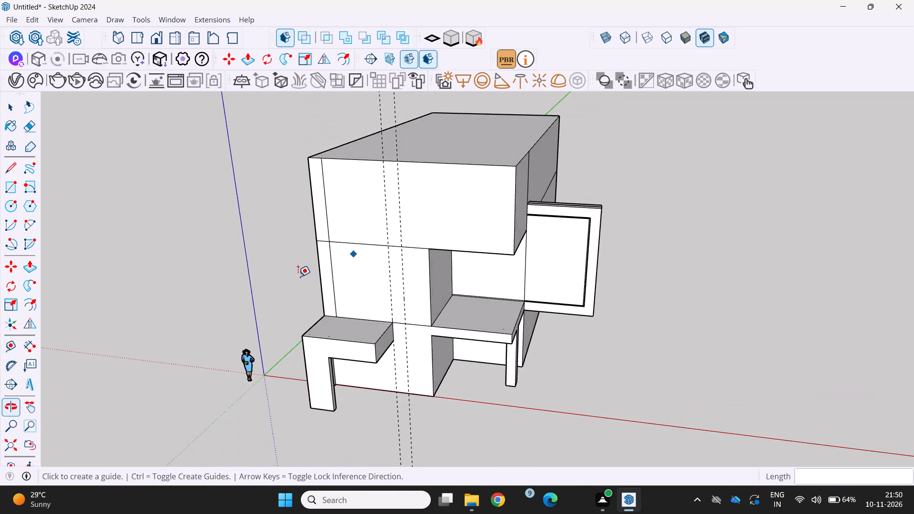
scroll(299, 280, "down", 2)
middle_click_drag(299, 281, 376, 212)
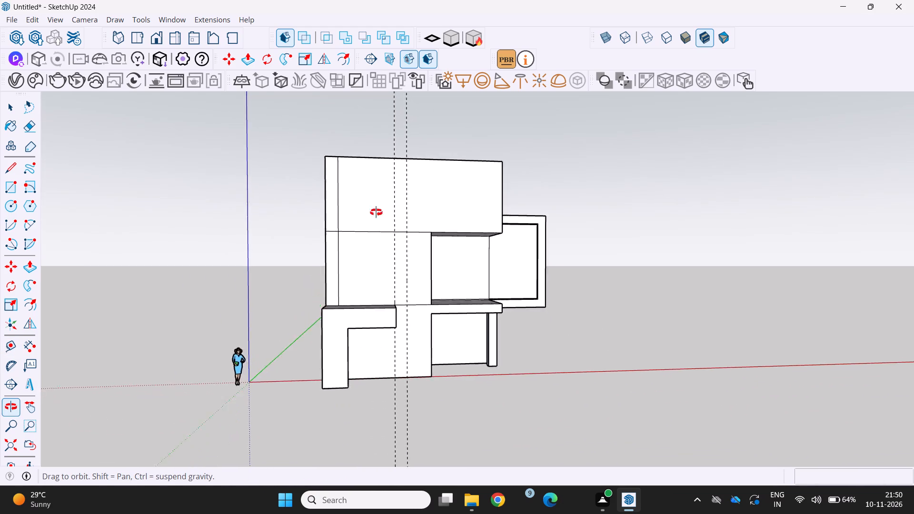
middle_click_drag(376, 212, 334, 281)
scroll(336, 301, "down", 2)
middle_click_drag(336, 309, 205, 336)
scroll(209, 334, "down", 2)
middle_click_drag(209, 335, 499, 219)
scroll(399, 293, "up", 2)
middle_click_drag(400, 292, 252, 326)
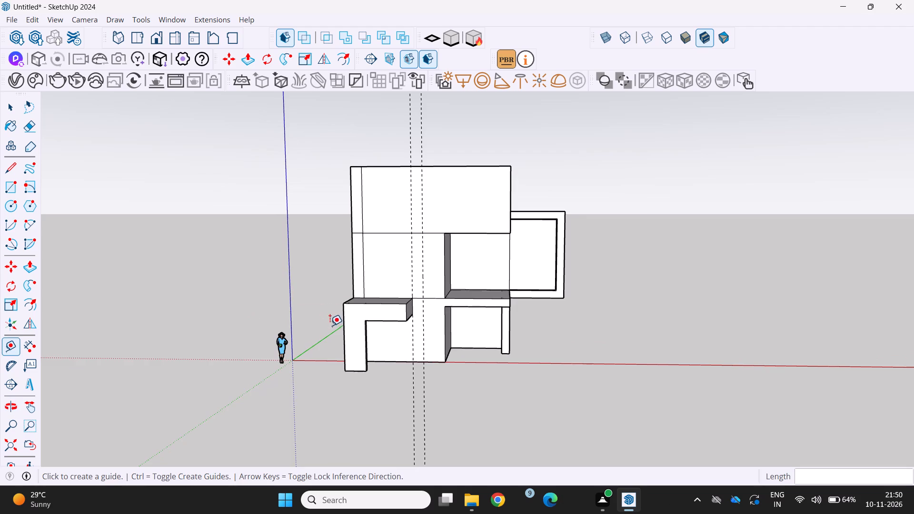
scroll(330, 326, "down", 2)
middle_click_drag(328, 322, 254, 352)
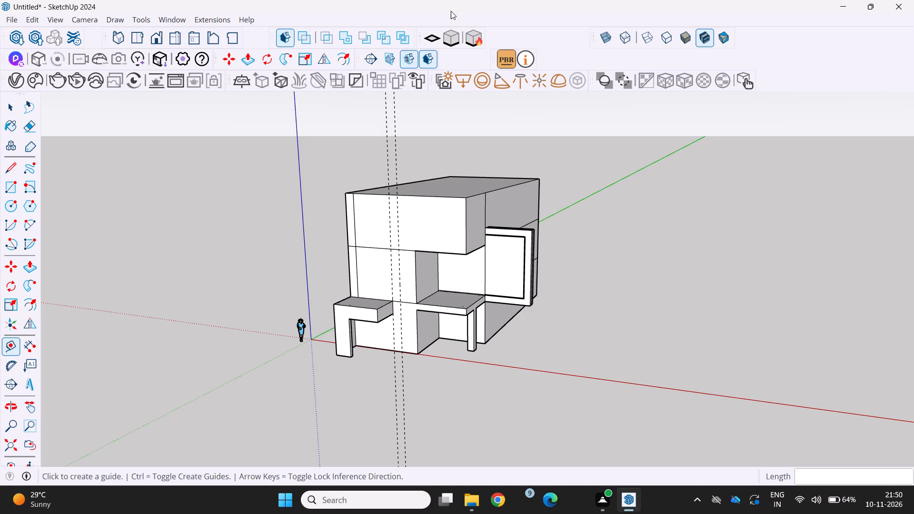
scroll(436, 1, "down", 3)
scroll(338, 261, "down", 1)
middle_click_drag(337, 258, 397, 339)
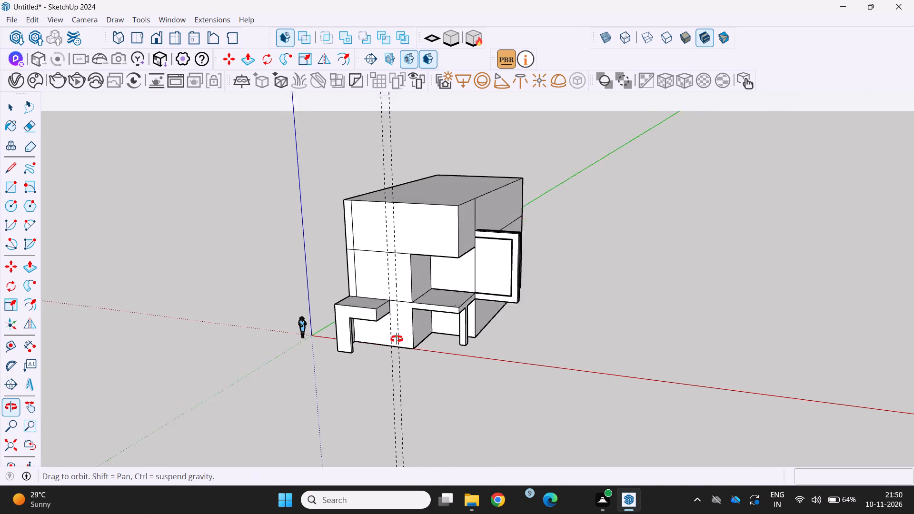
middle_click_drag(397, 339, 476, 355)
middle_click_drag(464, 344, 316, 217)
scroll(308, 244, "down", 1)
middle_click_drag(312, 254, 332, 263)
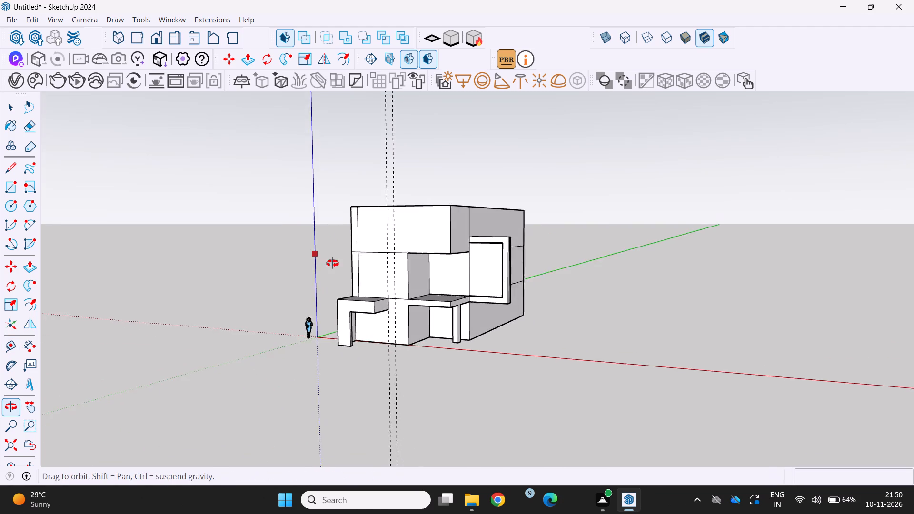
middle_click_drag(332, 263, 586, 340)
middle_click_drag(578, 317, 385, 227)
scroll(385, 227, "down", 5)
middle_click_drag(387, 207, 329, 308)
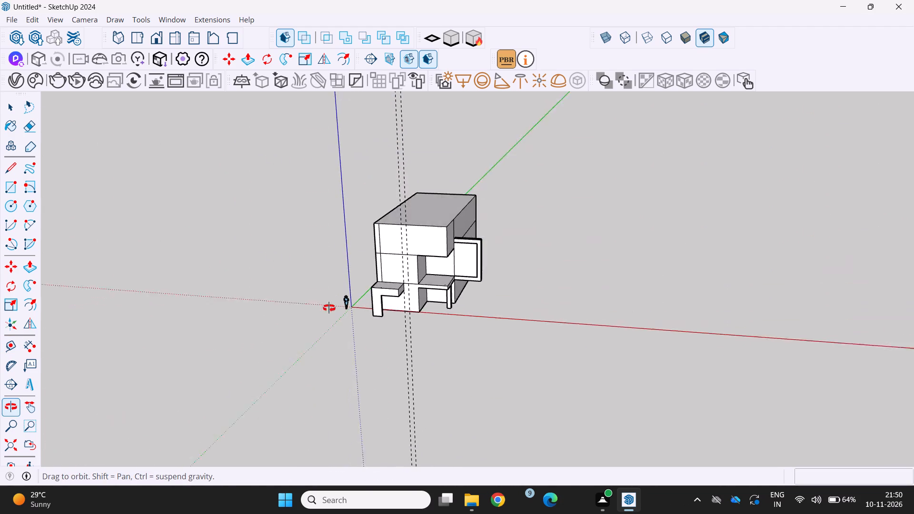
Examine the house massing, front canopies and the two vertical guides on the front wall from several angles and distances.
middle_click_drag(329, 308, 314, 319)
scroll(298, 281, "up", 3)
middle_click_drag(296, 276, 234, 308)
scroll(234, 308, "down", 6)
middle_click_drag(301, 265, 476, 168)
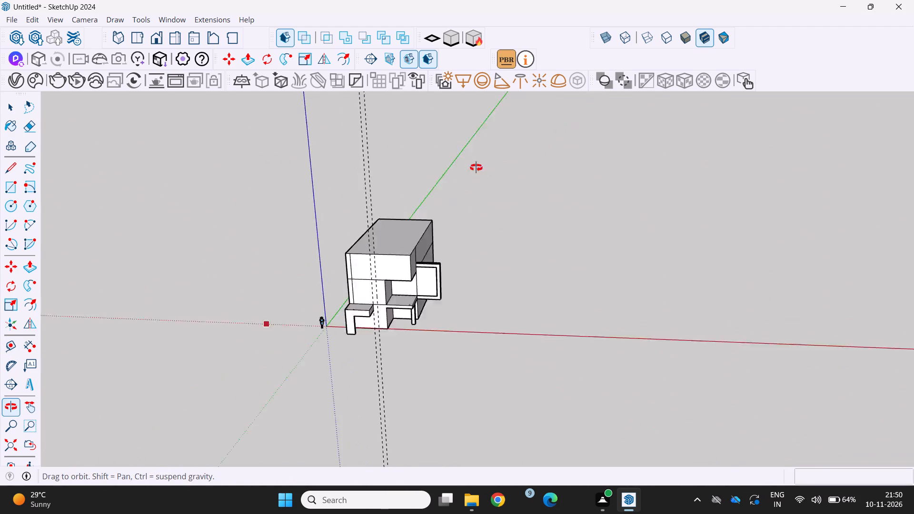
middle_click_drag(476, 168, 484, 164)
scroll(396, 188, "up", 3)
middle_click_drag(393, 186, 378, 132)
scroll(375, 165, "down", 6)
middle_click_drag(355, 233, 268, 313)
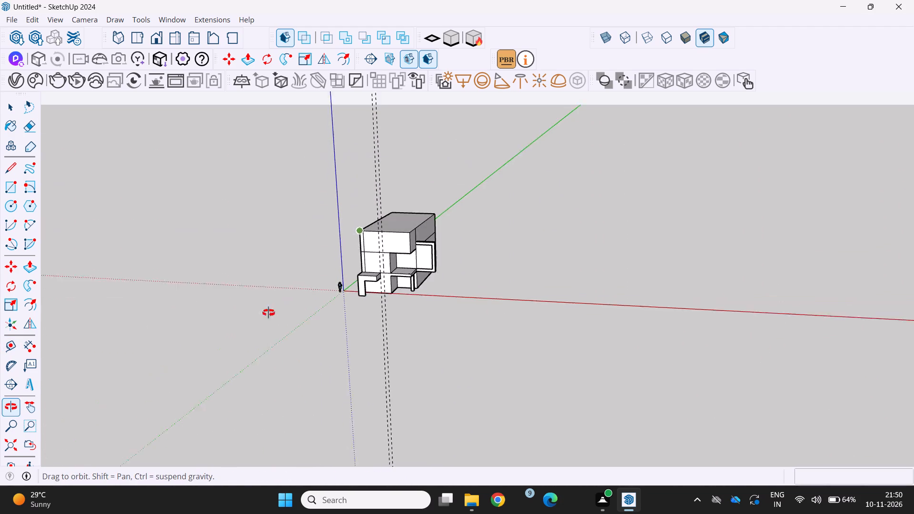
middle_click_drag(268, 313, 248, 325)
scroll(359, 227, "up", 4)
middle_click_drag(408, 187, 316, 240)
scroll(353, 218, "up", 4)
middle_click_drag(384, 213, 483, 205)
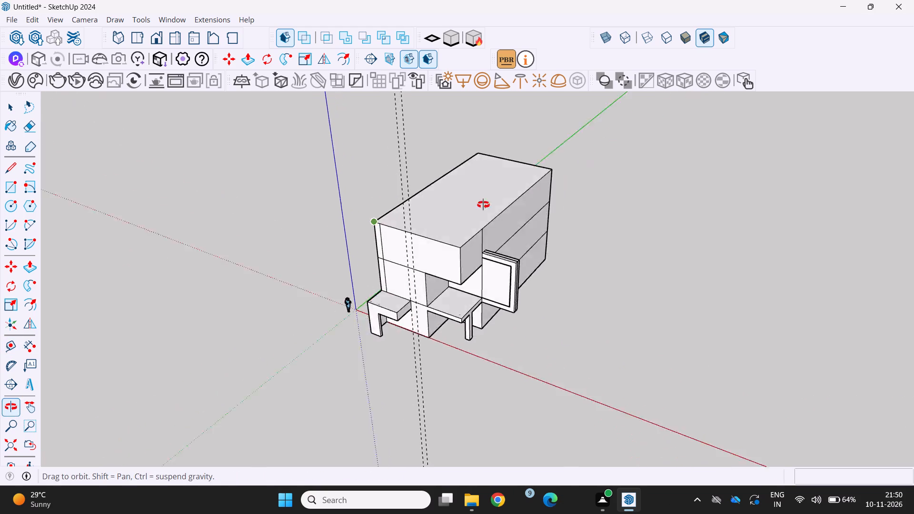
middle_click_drag(483, 205, 541, 203)
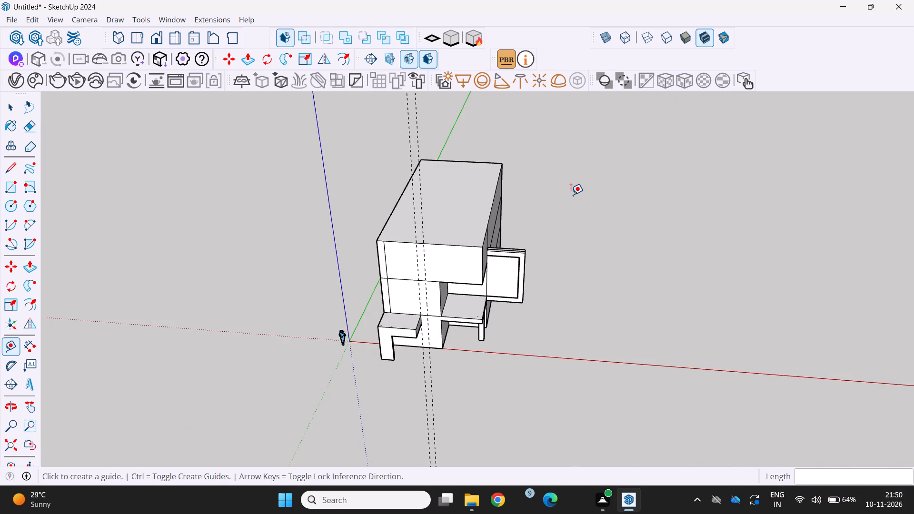
scroll(571, 195, "down", 3)
middle_click_drag(571, 212, 606, 178)
scroll(459, 239, "up", 3)
middle_click_drag(450, 214, 356, 163)
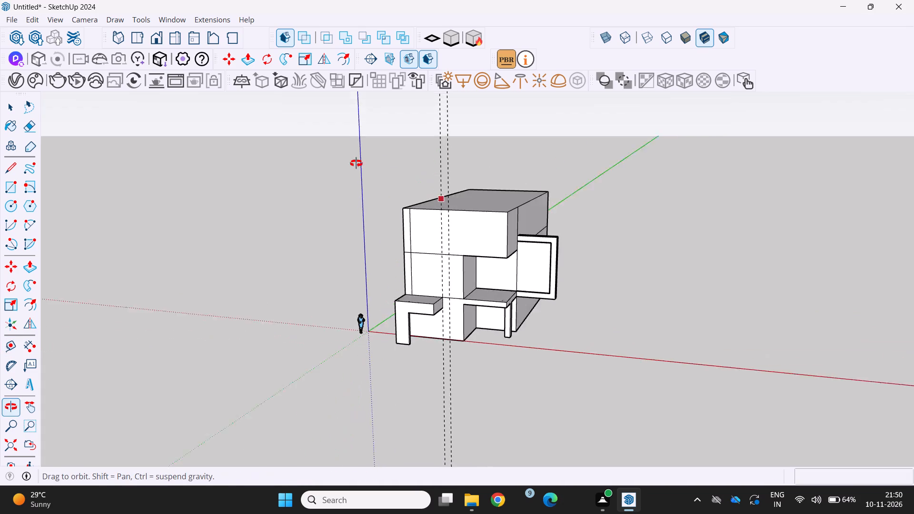
middle_click_drag(356, 163, 354, 163)
scroll(407, 142, "up", 4)
middle_click_drag(415, 149, 525, 193)
scroll(536, 192, "down", 5)
middle_click_drag(523, 202, 501, 206)
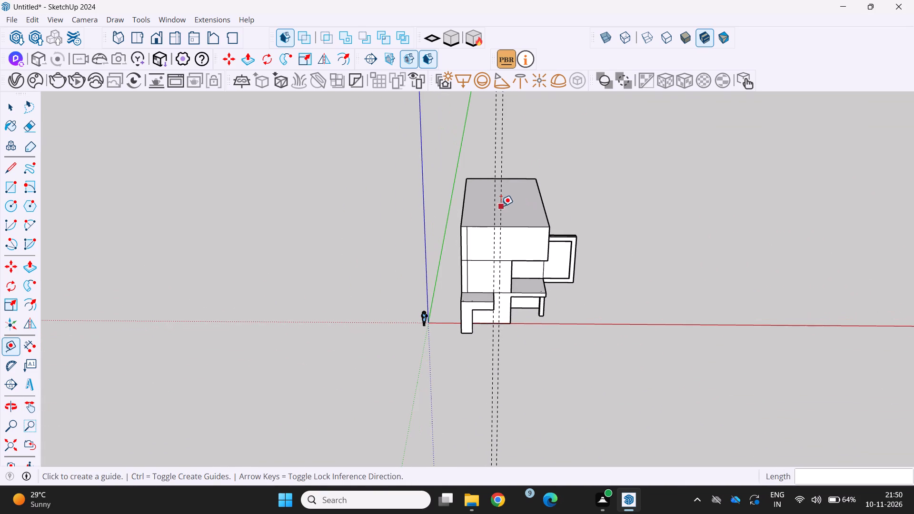
Erase both vertical guides from the front wall.
key("F7")
key("e")
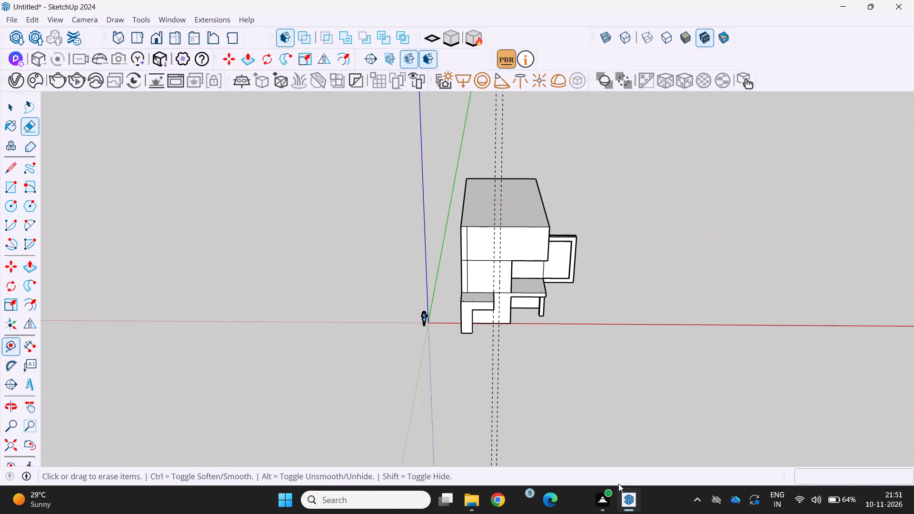
scroll(399, 302, "down", 5)
middle_click_drag(409, 300, 364, 327)
scroll(512, 131, "up", 3)
scroll(400, 210, "up", 1)
middle_click_drag(403, 210, 466, 204)
scroll(467, 196, "up", 2)
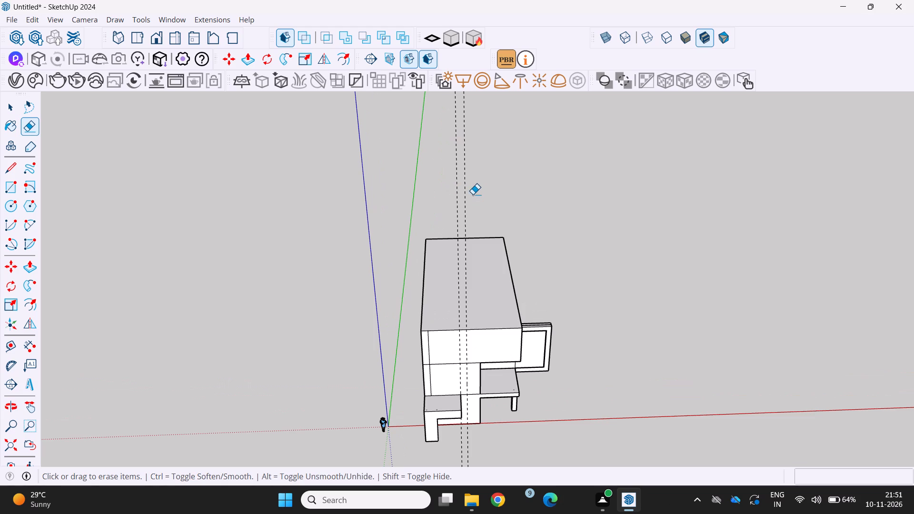
left_click(466, 193)
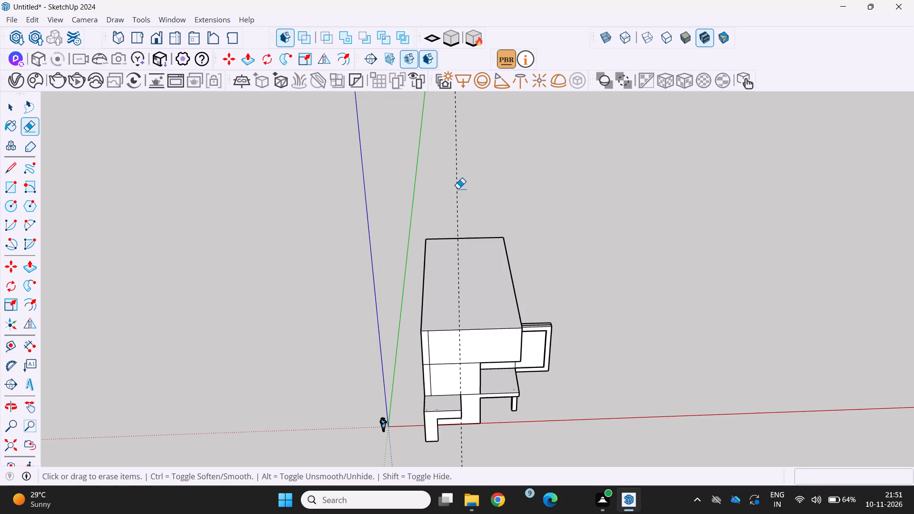
left_click(458, 188)
Examine the front facade, both canopies, the recess and the framed side window from high, frontal and low viewpoints.
scroll(462, 184, "down", 7)
middle_click_drag(457, 187, 446, 138)
scroll(409, 375, "up", 2)
middle_click_drag(408, 366, 396, 340)
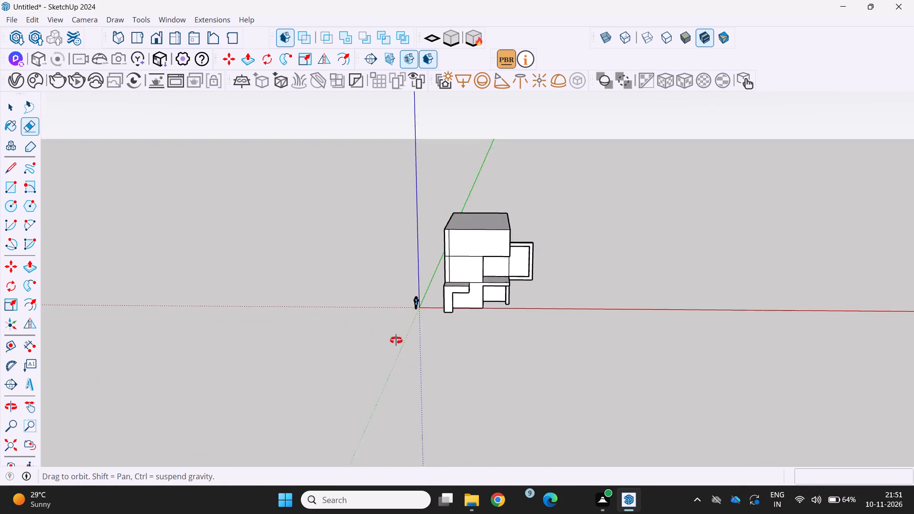
middle_click_drag(396, 340, 372, 310)
scroll(390, 297, "up", 2)
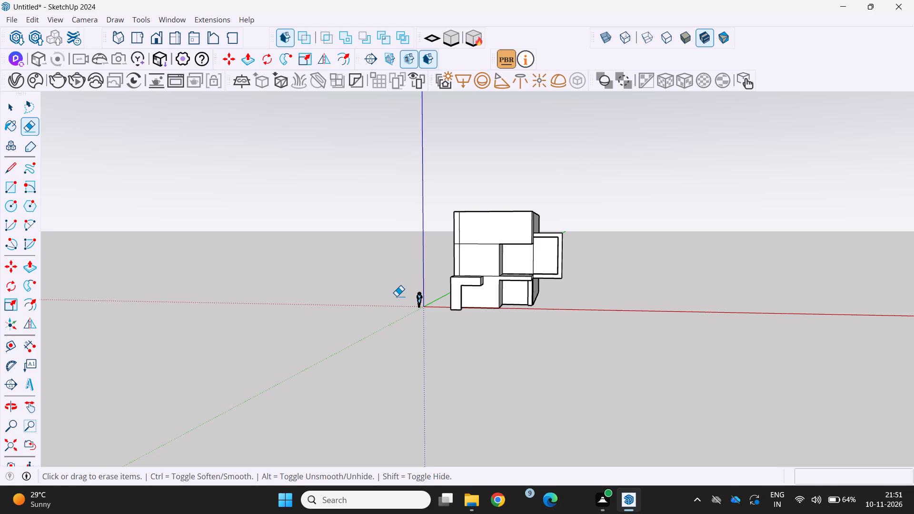
scroll(382, 317, "down", 1)
middle_click_drag(387, 311, 350, 391)
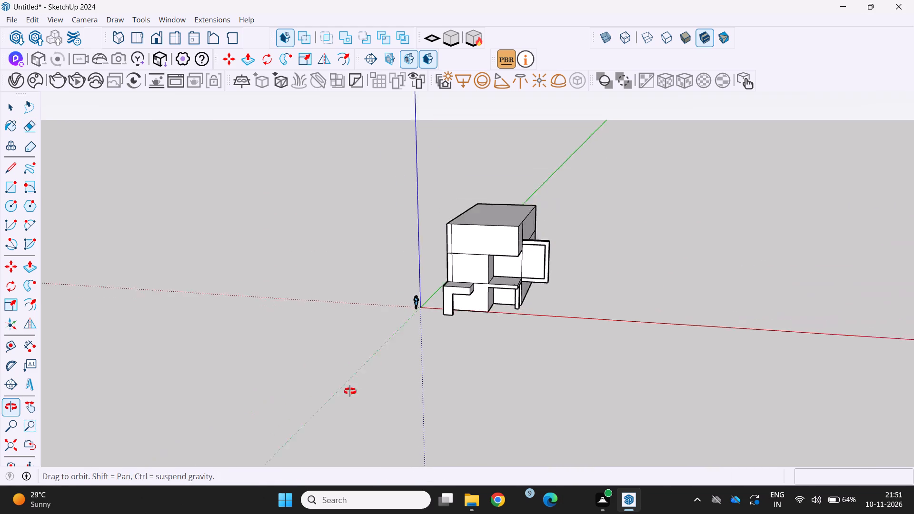
middle_click_drag(350, 391, 348, 386)
scroll(406, 316, "up", 4)
middle_click_drag(407, 310, 510, 278)
scroll(499, 220, "up", 6)
middle_click_drag(435, 216, 443, 182)
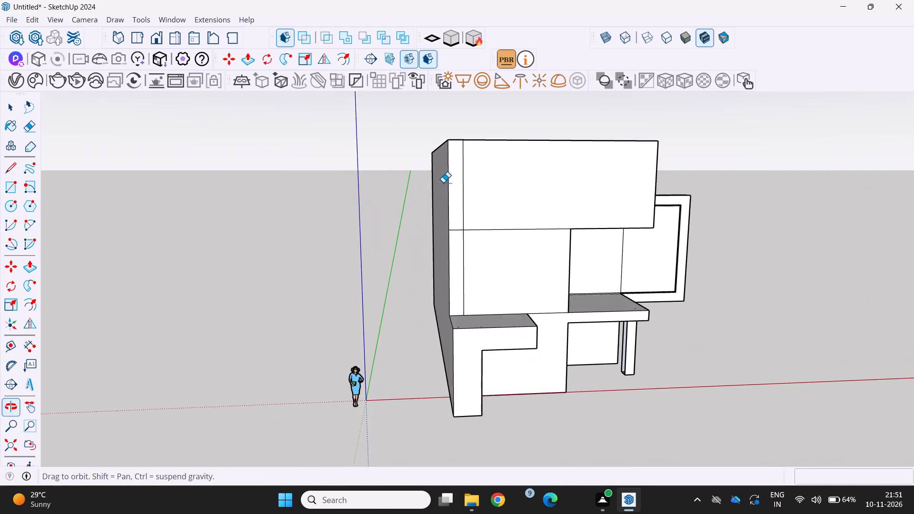
middle_click_drag(443, 182, 439, 188)
scroll(440, 202, "down", 5)
middle_click_drag(438, 211, 346, 250)
middle_click_drag(401, 289, 389, 294)
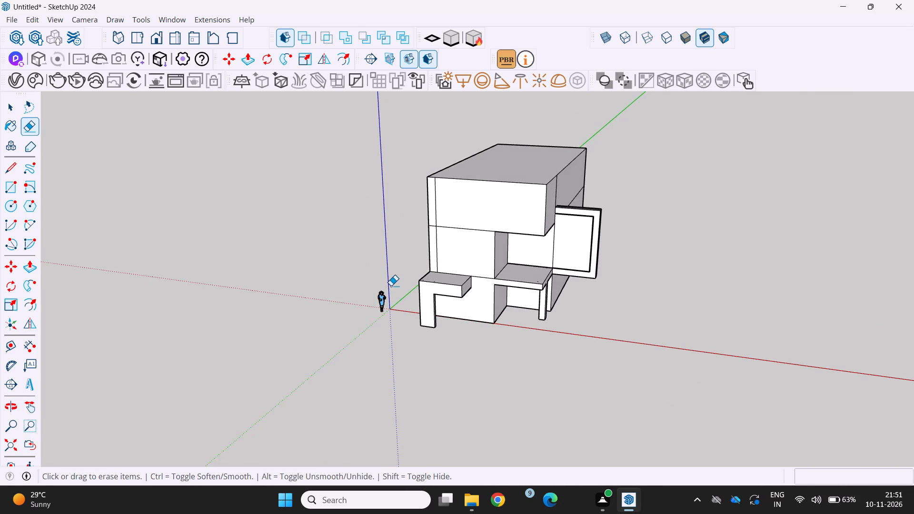
scroll(403, 288, "down", 2)
middle_click_drag(418, 299, 516, 270)
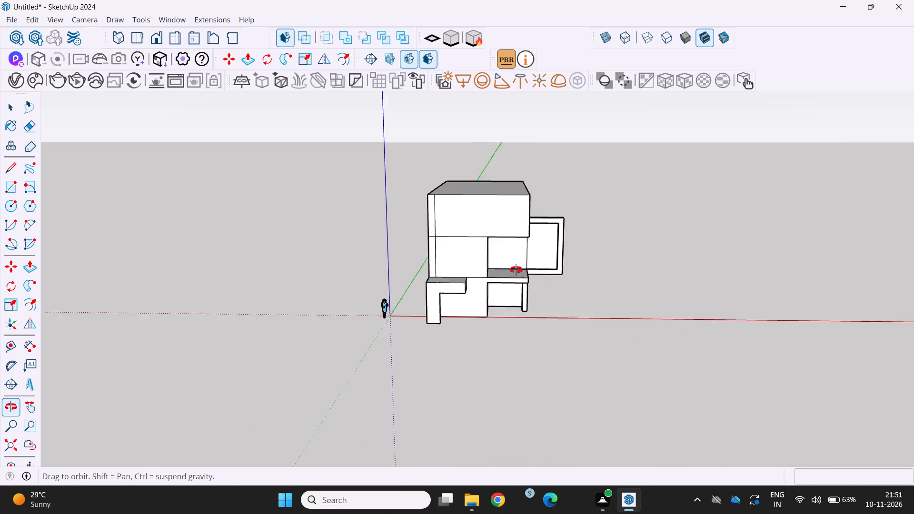
middle_click_drag(516, 270, 546, 269)
middle_click_drag(469, 356, 222, 356)
middle_click_drag(301, 313, 244, 322)
scroll(299, 328, "up", 3)
middle_click_drag(299, 326, 185, 368)
scroll(184, 370, "down", 4)
middle_click_drag(318, 376, 755, 318)
scroll(464, 338, "up", 1)
middle_click_drag(463, 337, 373, 297)
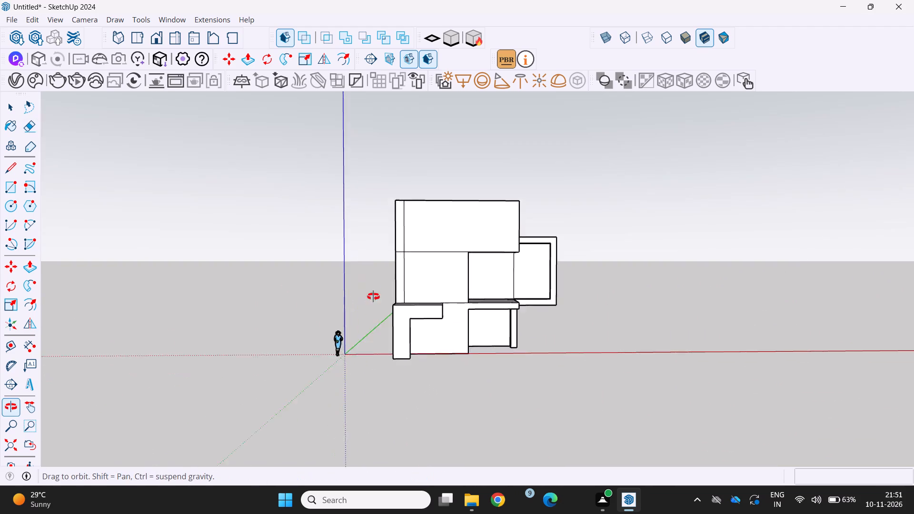
middle_click_drag(373, 297, 291, 309)
middle_click_drag(290, 312, 384, 356)
scroll(389, 350, "down", 1)
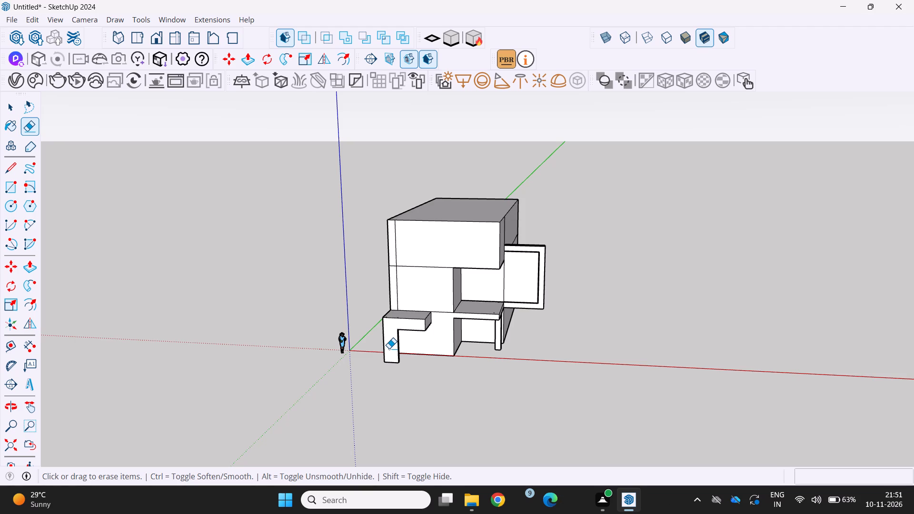
middle_click_drag(394, 356, 418, 383)
middle_click_drag(401, 379, 312, 361)
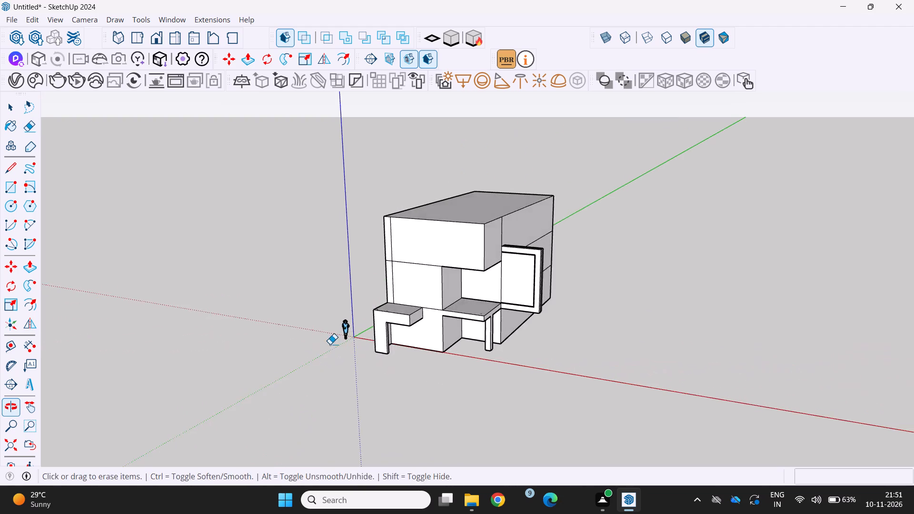
scroll(328, 343, "up", 3)
middle_click_drag(326, 343, 443, 283)
middle_click_drag(399, 321, 346, 340)
scroll(342, 313, "up", 3)
middle_click_drag(342, 312, 344, 370)
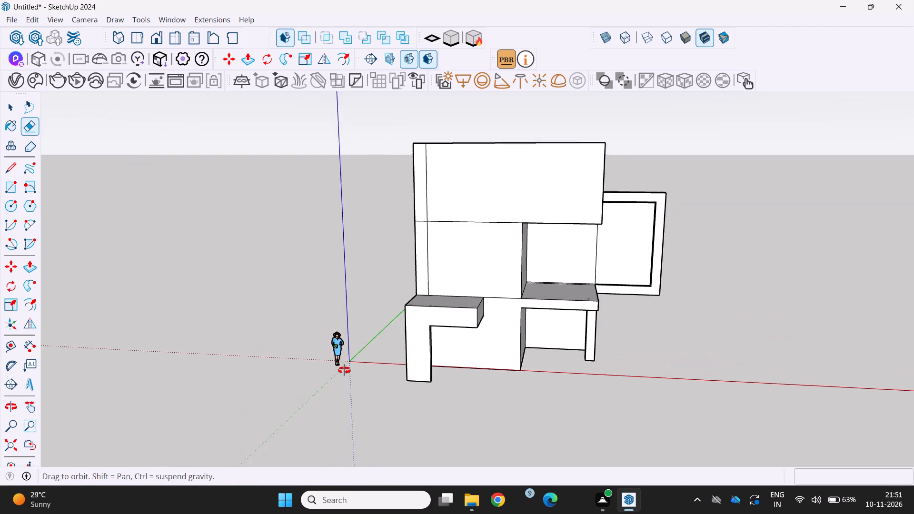
middle_click_drag(344, 370, 341, 384)
scroll(332, 375, "down", 4)
middle_click_drag(337, 366, 365, 330)
scroll(341, 363, "up", 2)
middle_click_drag(363, 342, 317, 376)
scroll(317, 376, "up", 2)
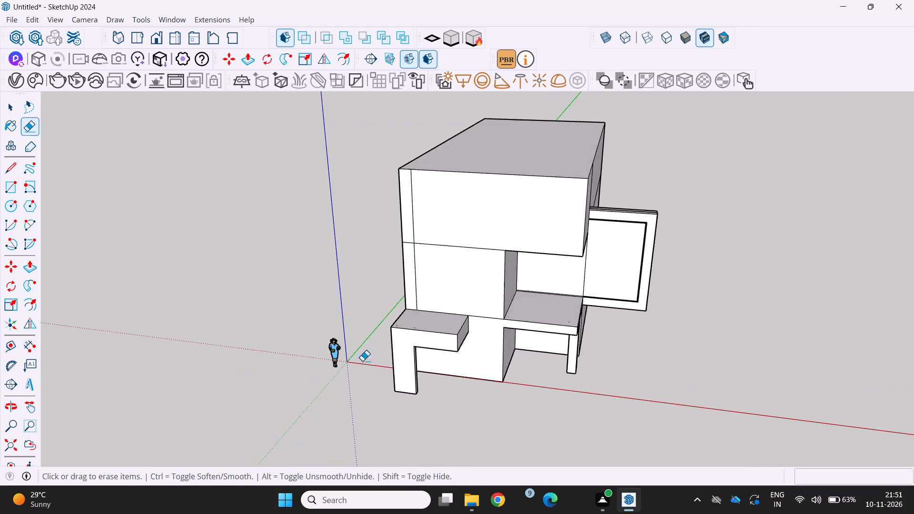
scroll(362, 361, "up", 2)
middle_click_drag(360, 356, 266, 356)
scroll(266, 356, "up", 1)
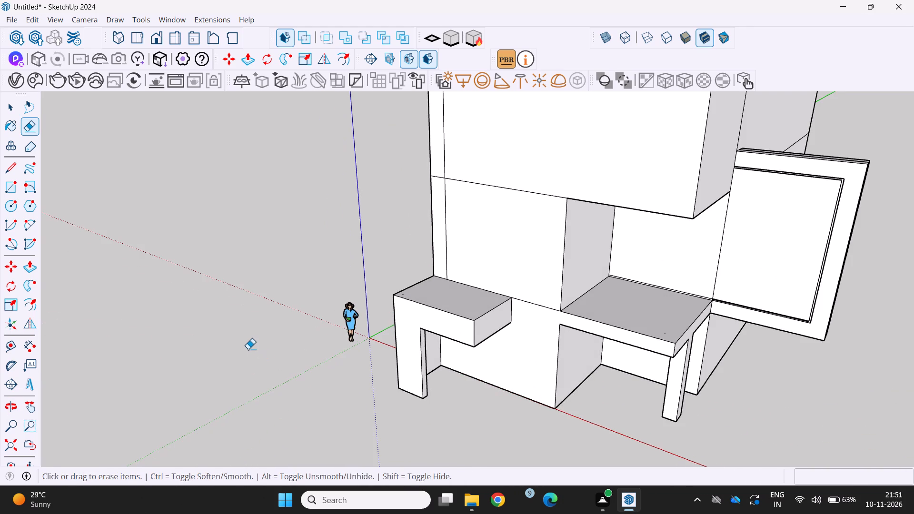
scroll(251, 349, "down", 9)
middle_click_drag(306, 356, 306, 355)
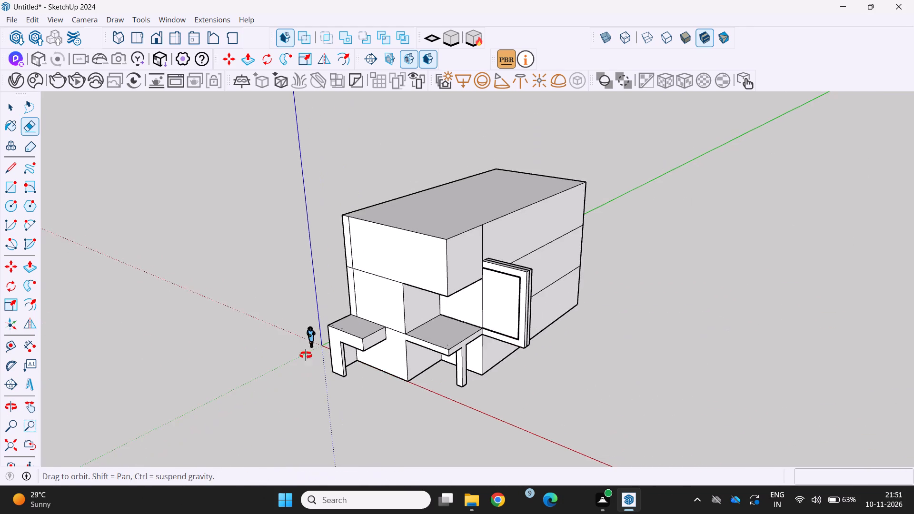
middle_click_drag(306, 355, 488, 217)
scroll(414, 313, "up", 2)
middle_click_drag(413, 316, 241, 306)
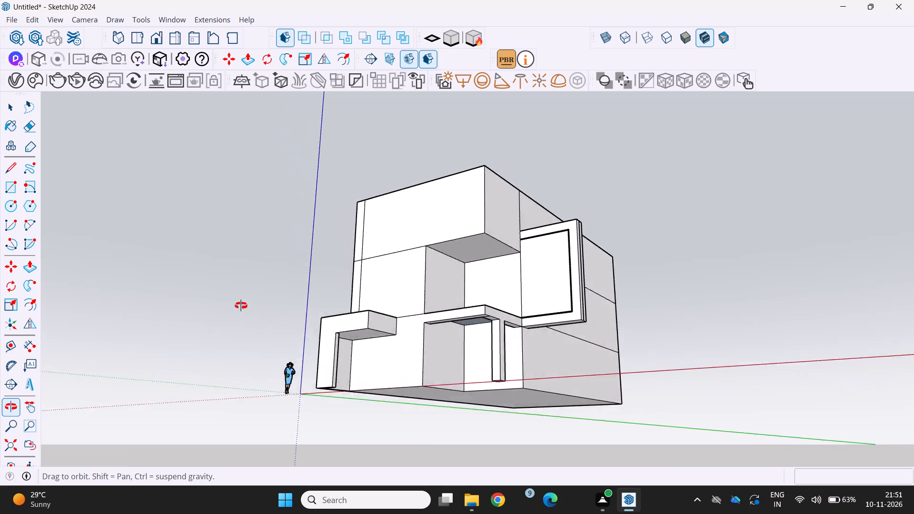
middle_click_drag(241, 306, 228, 322)
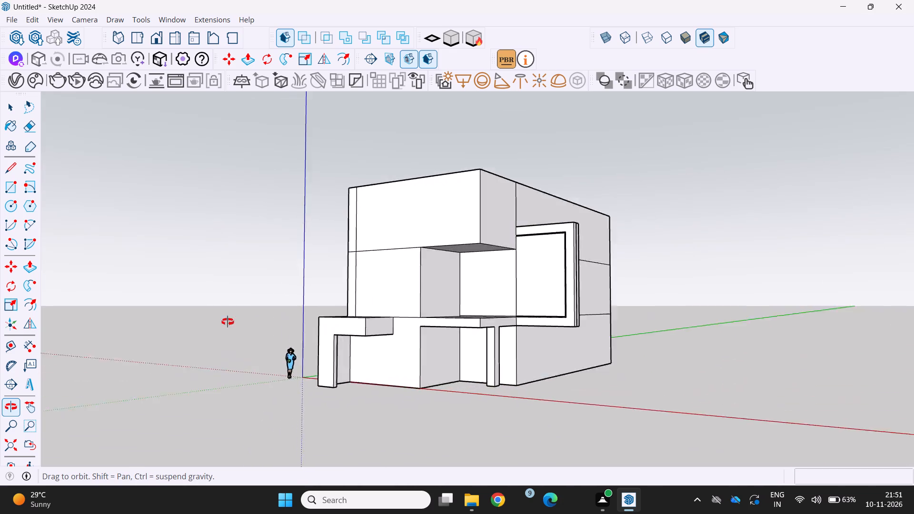
Examine the house from below, focusing on the underside of the recess canopy and its open support column.
middle_click_drag(228, 322, 316, 194)
middle_click_drag(375, 270, 508, 179)
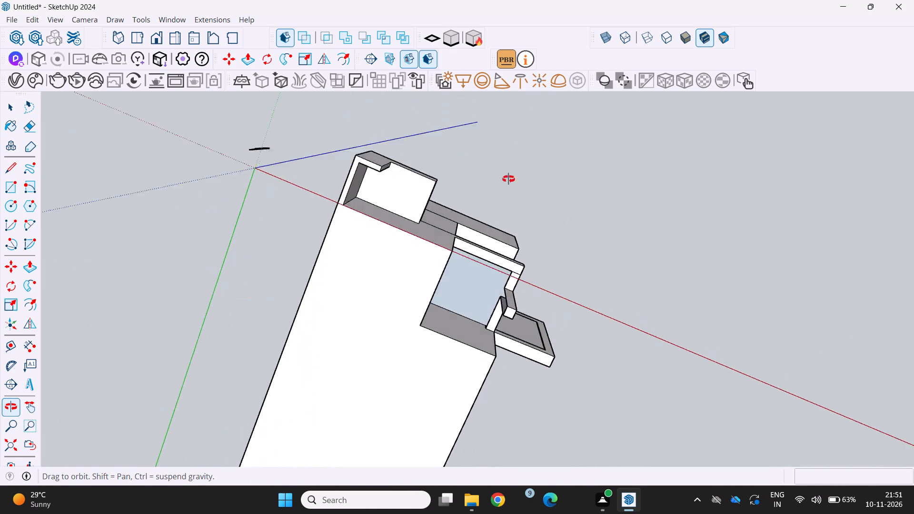
middle_click_drag(508, 179, 626, 349)
middle_click_drag(517, 425, 479, 393)
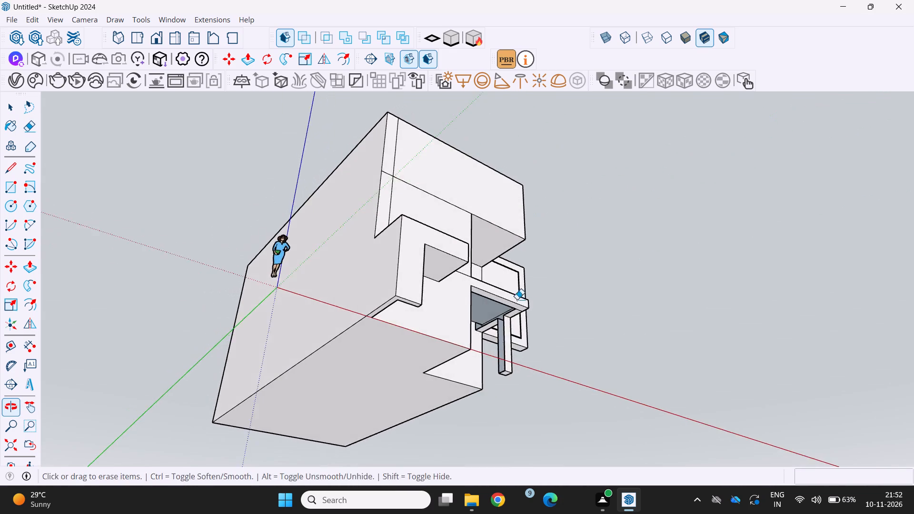
scroll(526, 292, "up", 1)
middle_click_drag(524, 292, 509, 347)
scroll(503, 357, "up", 3)
middle_click_drag(503, 353, 584, 323)
middle_click_drag(563, 314, 584, 297)
scroll(564, 312, "up", 1)
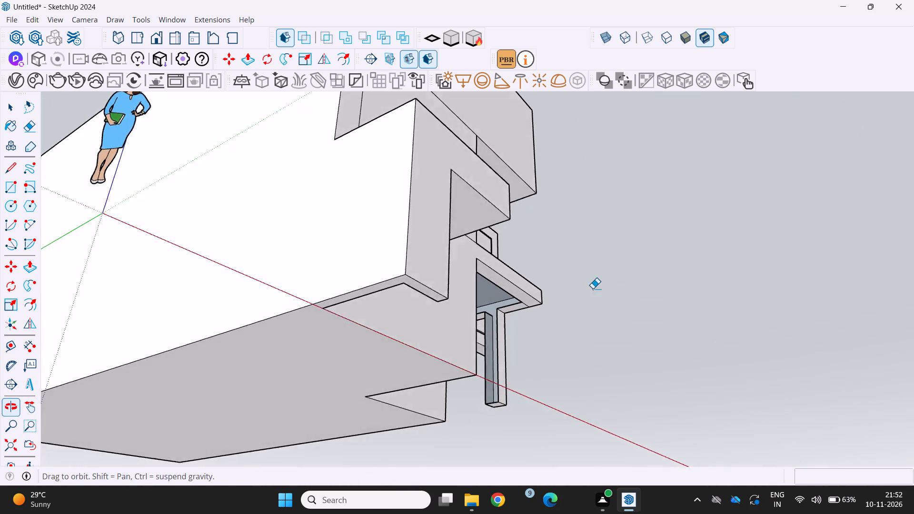
scroll(596, 292, "up", 4)
middle_click_drag(587, 298, 527, 338)
scroll(431, 259, "up", 4)
middle_click_drag(432, 310, 426, 299)
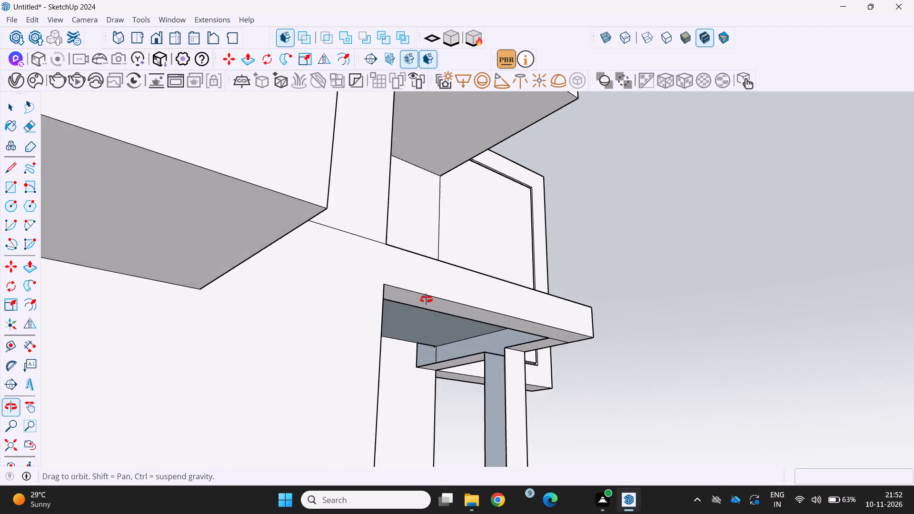
middle_click_drag(426, 299, 423, 295)
scroll(432, 295, "down", 2)
middle_click_drag(433, 304, 495, 297)
middle_click_drag(517, 324, 487, 276)
scroll(477, 276, "down", 1)
middle_click_drag(472, 287, 425, 360)
scroll(418, 396, "up", 1)
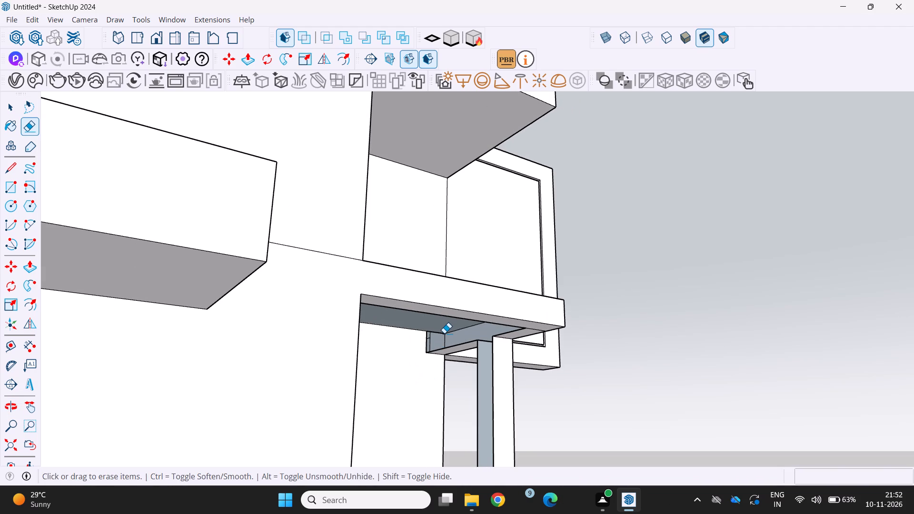
Draw a rectangle about 10' 4 7/8" by 1' 6" under the recess canopy, closing its open inner side from the recess wall to the front beam.
key("r")
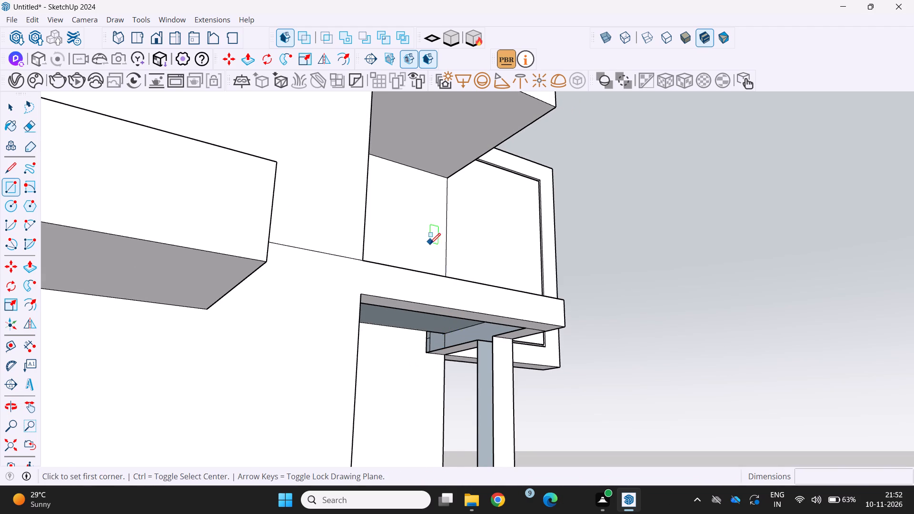
scroll(427, 253, "down", 1)
middle_click_drag(436, 262, 505, 247)
scroll(583, 366, "up", 2)
middle_click_drag(581, 362, 562, 346)
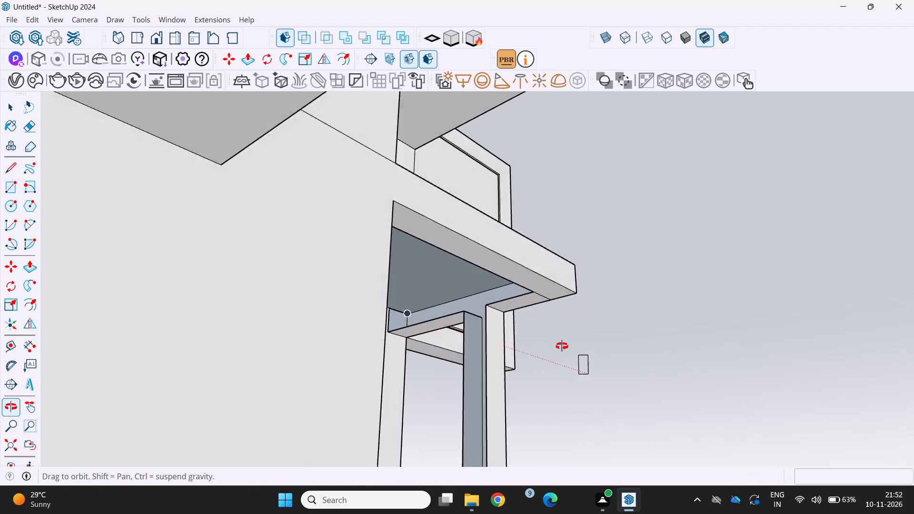
middle_click_drag(562, 346, 554, 344)
scroll(433, 343, "up", 3)
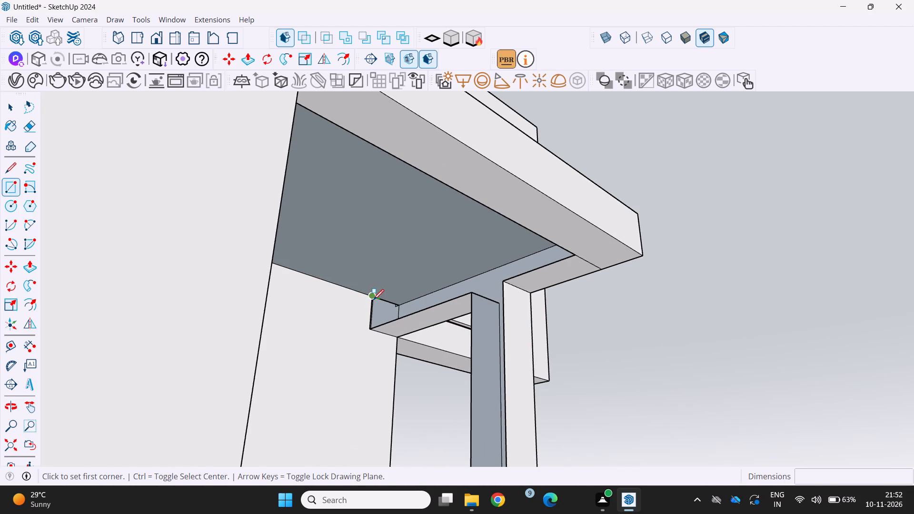
left_click(373, 300)
middle_click_drag(392, 317, 397, 340)
scroll(397, 338, "down", 4)
scroll(457, 344, "up", 3)
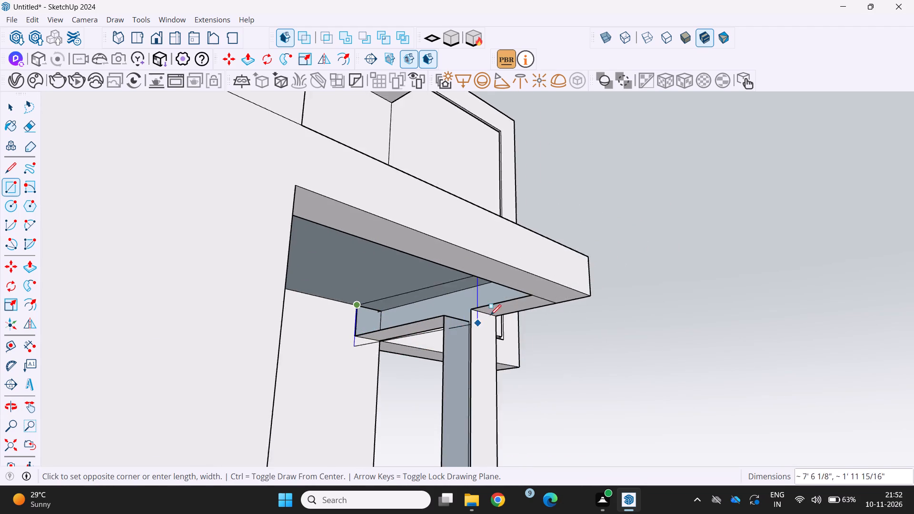
scroll(490, 315, "up", 10)
scroll(561, 279, "up", 3)
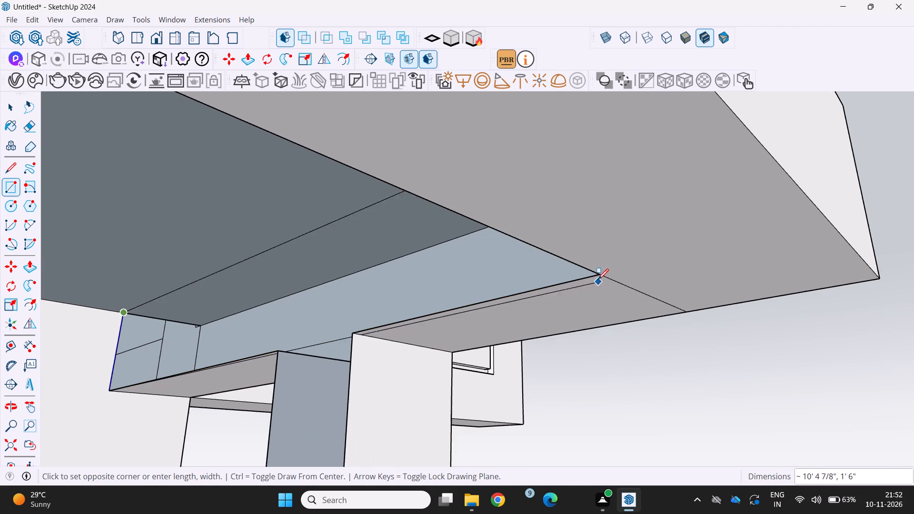
left_click(598, 276)
scroll(578, 311, "down", 16)
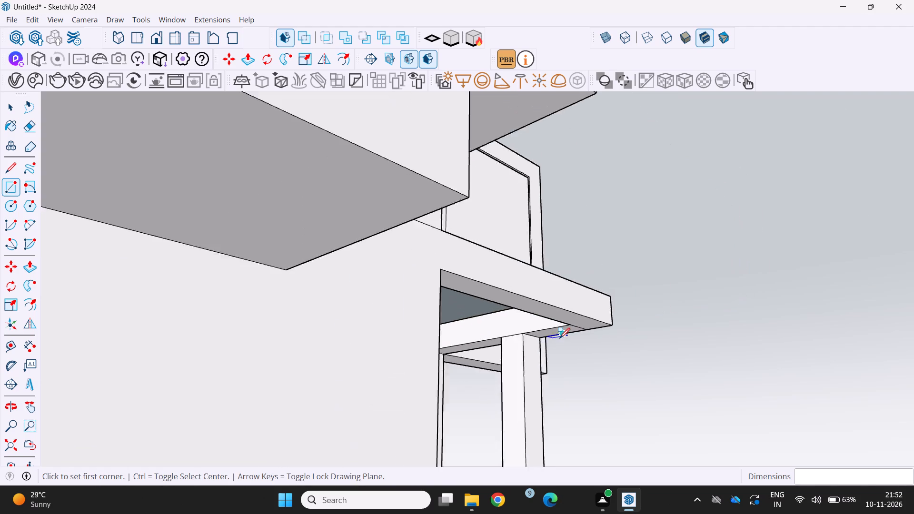
Examine the recess canopy, its support column and the framed side window from above, from the side and from the front.
scroll(559, 338, "down", 1)
middle_click_drag(558, 338, 446, 435)
scroll(446, 418, "down", 6)
middle_click_drag(494, 395, 449, 460)
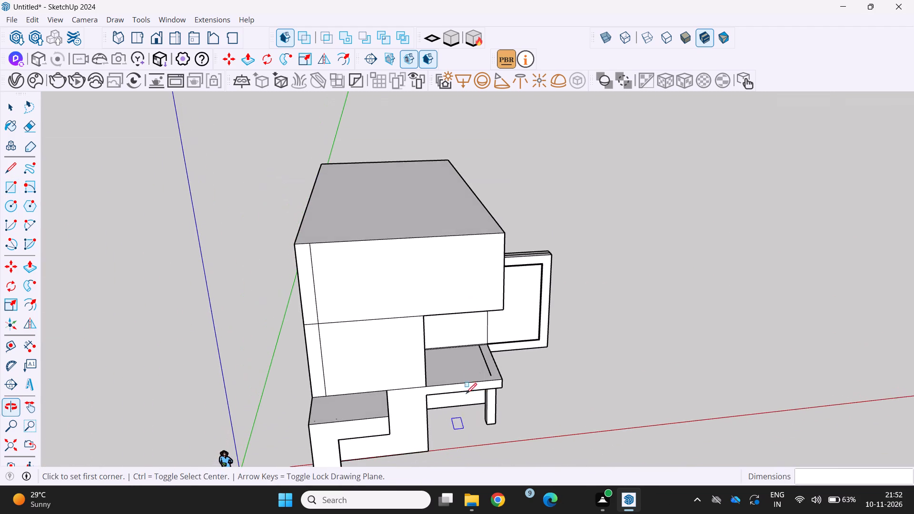
scroll(472, 373, "up", 3)
middle_click_drag(472, 372, 445, 402)
scroll(465, 380, "up", 4)
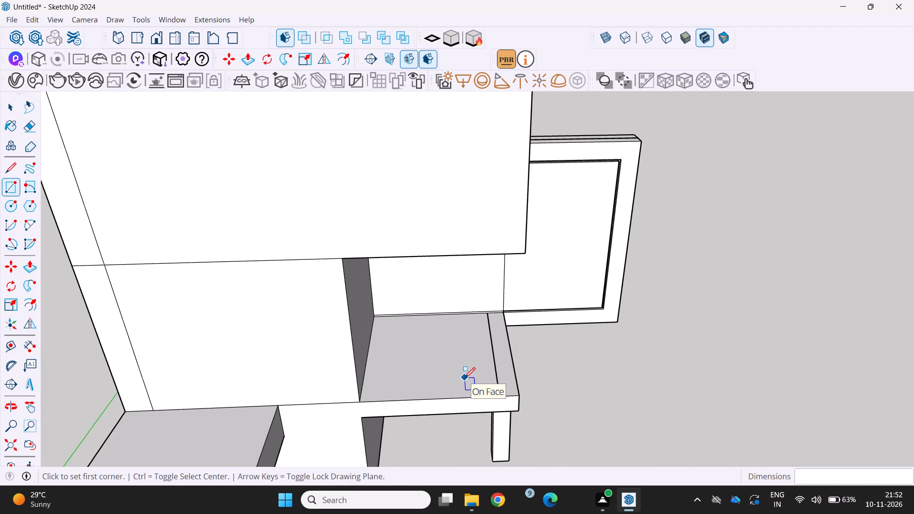
scroll(465, 357, "down", 4)
middle_click_drag(464, 357, 353, 387)
scroll(358, 381, "down", 1)
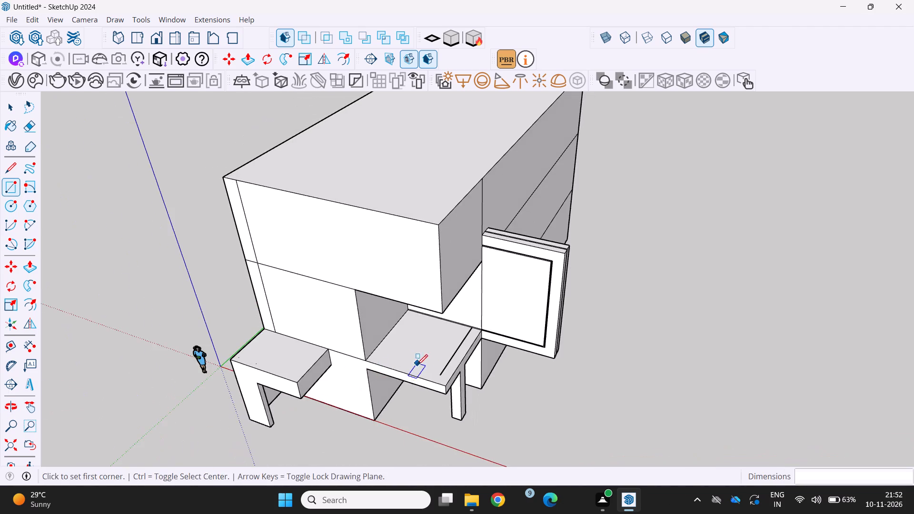
middle_click_drag(417, 366, 330, 376)
scroll(389, 368, "up", 2)
middle_click_drag(387, 370, 348, 378)
scroll(366, 369, "up", 5)
middle_click_drag(368, 366, 347, 369)
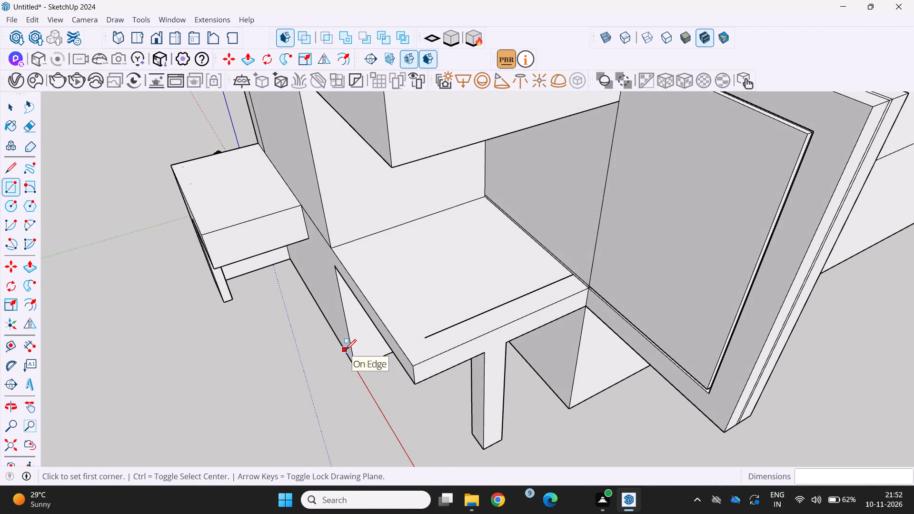
scroll(545, 285, "down", 1)
middle_click_drag(554, 276, 626, 229)
scroll(660, 226, "down", 2)
middle_click_drag(659, 243, 617, 275)
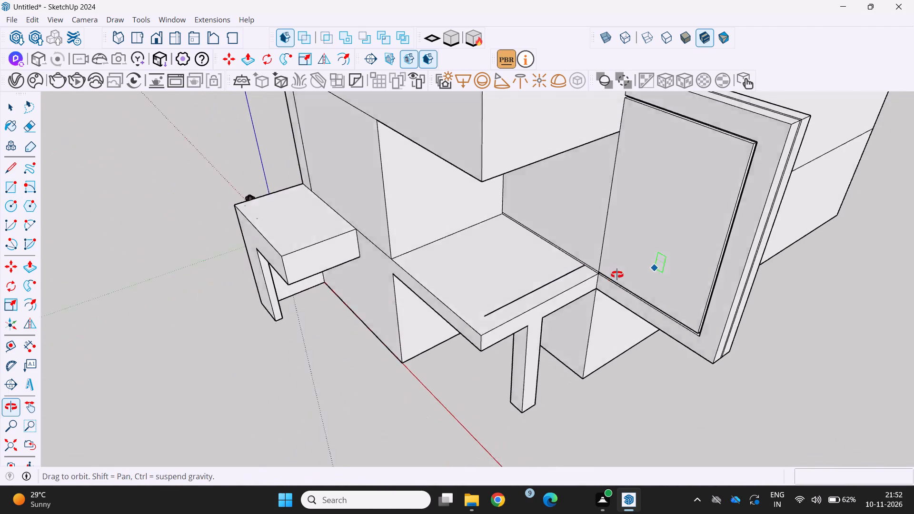
middle_click_drag(617, 275, 617, 276)
scroll(613, 274, "down", 4)
middle_click_drag(610, 278, 696, 227)
scroll(593, 309, "up", 4)
middle_click_drag(563, 312, 764, 306)
scroll(768, 301, "up", 1)
scroll(732, 323, "down", 2)
middle_click_drag(717, 332, 698, 326)
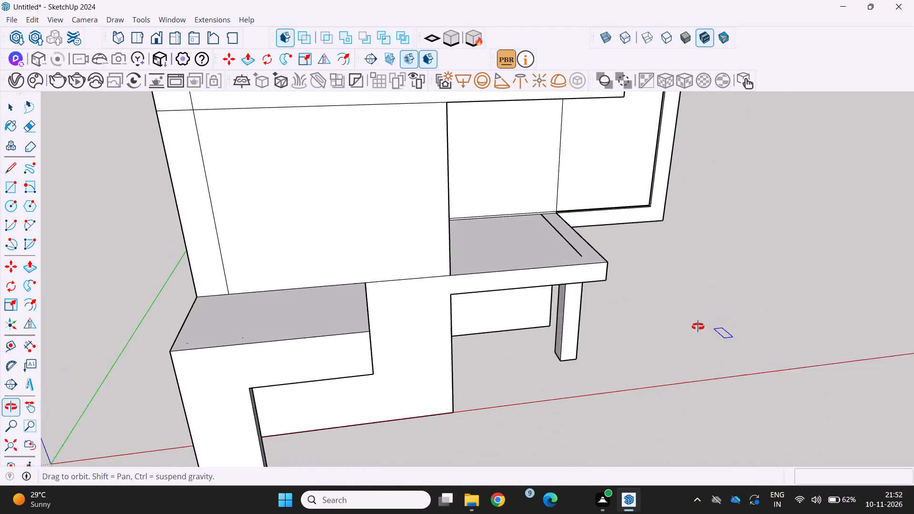
middle_click_drag(698, 326, 685, 332)
scroll(694, 326, "down", 5)
middle_click_drag(660, 353, 453, 271)
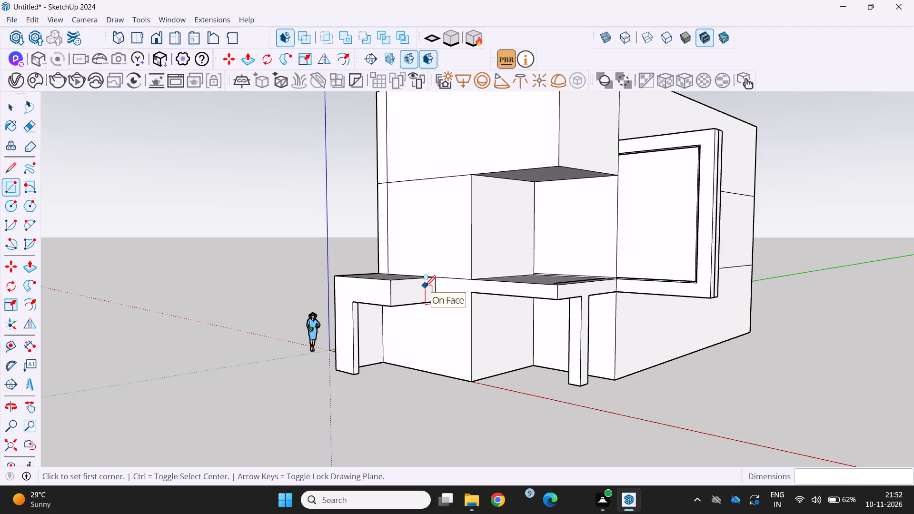
Examine the whole front massing and both canopies from high, corner and frontal viewpoints, including the line on the recess canopy's top.
scroll(420, 288, "down", 5)
middle_click_drag(427, 287, 548, 427)
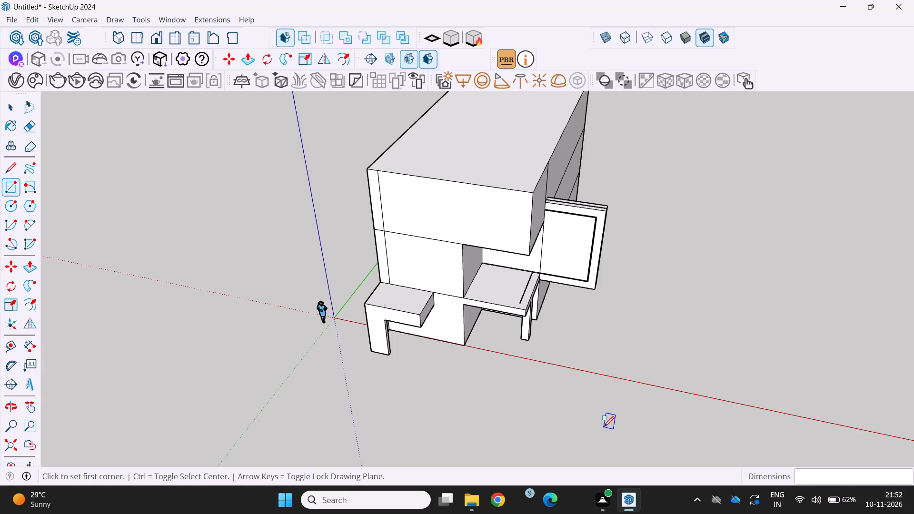
scroll(565, 321, "down", 3)
middle_click_drag(550, 323, 500, 318)
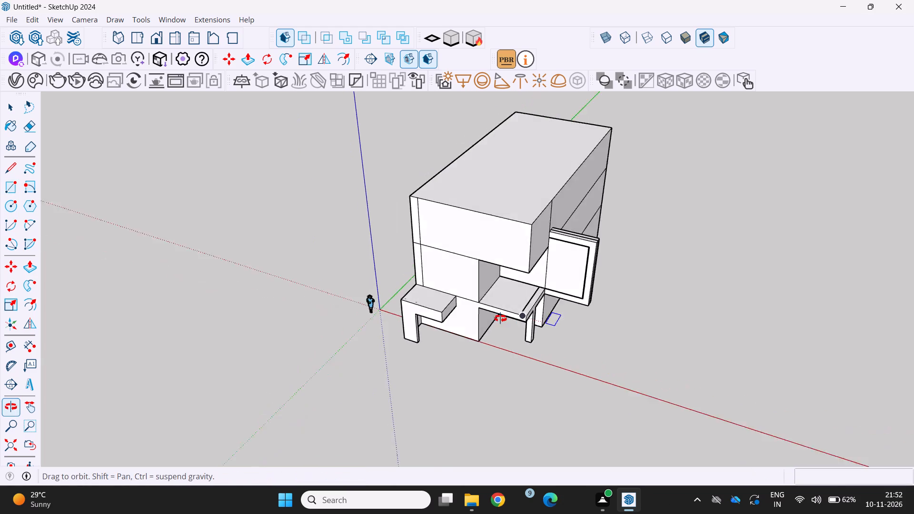
middle_click_drag(500, 318, 492, 322)
scroll(506, 320, "up", 4)
middle_click_drag(506, 318, 436, 346)
scroll(525, 346, "up", 4)
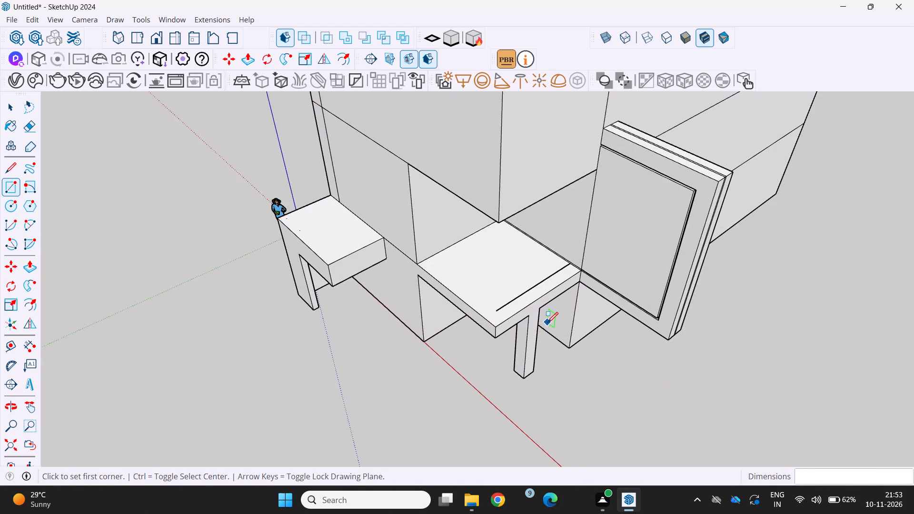
middle_click_drag(547, 322, 671, 254)
middle_click_drag(556, 309, 525, 323)
scroll(518, 298, "up", 1)
middle_click_drag(517, 296, 484, 374)
scroll(499, 327, "up", 4)
key("e")
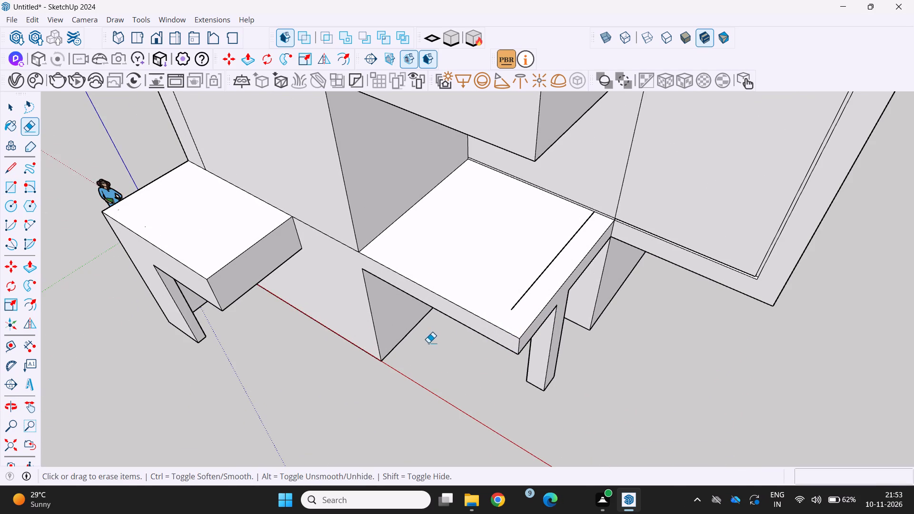
scroll(431, 344, "down", 4)
middle_click_drag(434, 356, 632, 195)
scroll(631, 195, "down", 4)
middle_click_drag(601, 298, 439, 398)
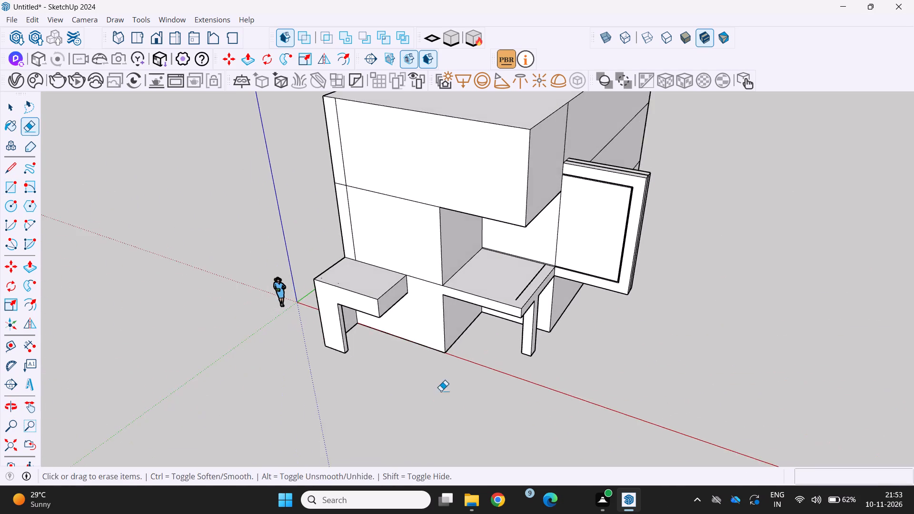
scroll(437, 380, "down", 4)
middle_click_drag(439, 376, 596, 263)
scroll(530, 330, "up", 3)
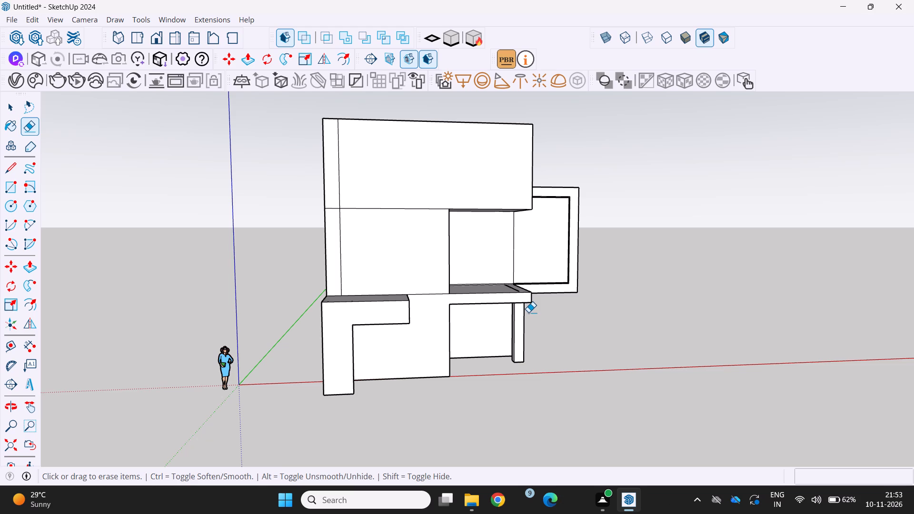
scroll(521, 308, "down", 5)
middle_click_drag(520, 309, 419, 419)
scroll(433, 380, "up", 4)
middle_click_drag(473, 349, 406, 401)
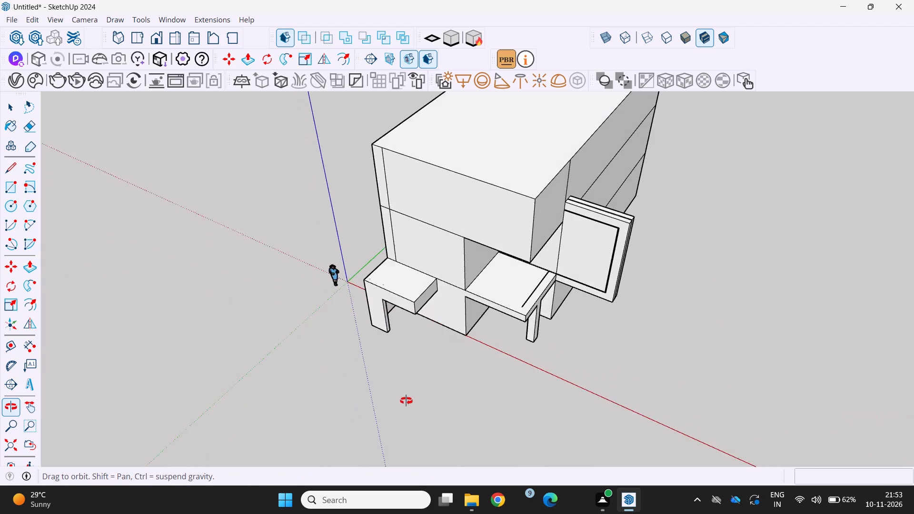
middle_click_drag(406, 401, 406, 401)
scroll(488, 312, "up", 6)
middle_click_drag(507, 304, 390, 330)
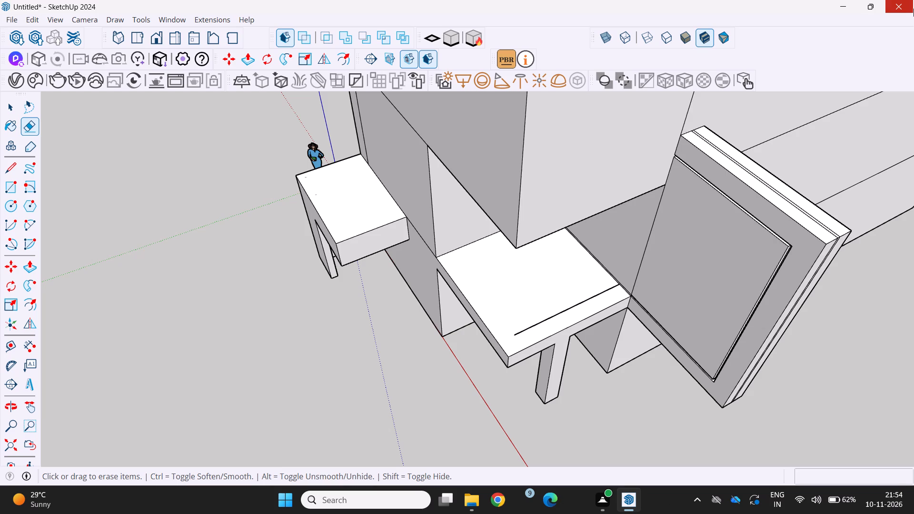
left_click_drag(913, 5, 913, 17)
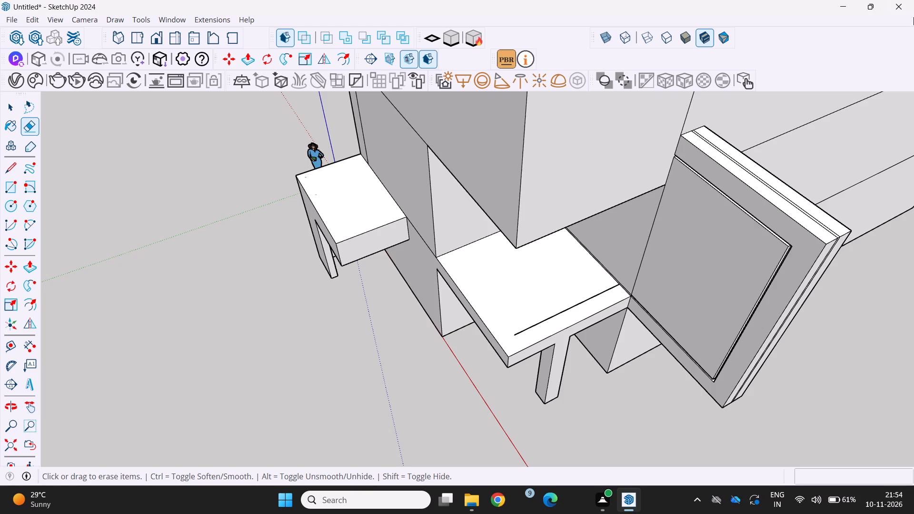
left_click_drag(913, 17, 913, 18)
Examine the complete house from the window side, from above and from the front, comparing the roof, side wall and canopies.
scroll(846, 108, "down", 4)
middle_click_drag(726, 198, 592, 190)
scroll(591, 190, "down", 7)
middle_click_drag(560, 206, 668, 198)
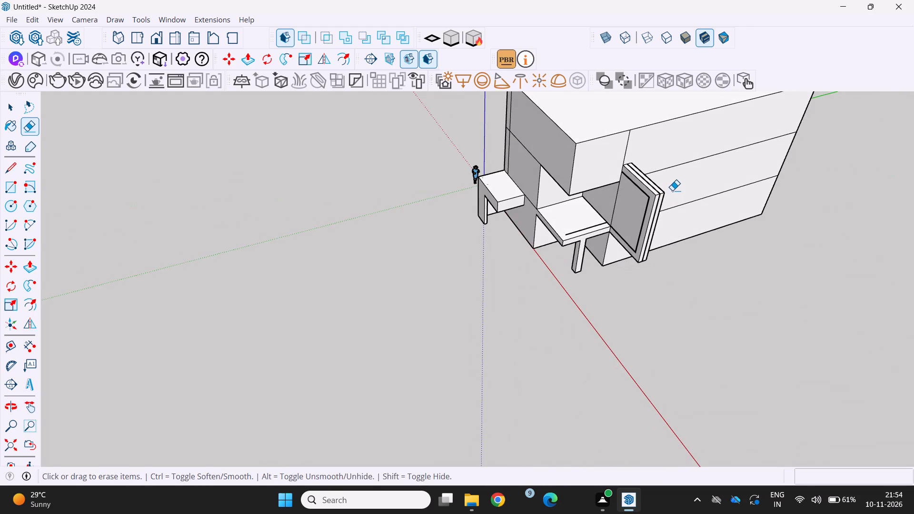
middle_click_drag(674, 188, 534, 217)
scroll(535, 217, "down", 5)
middle_click_drag(527, 219, 564, 227)
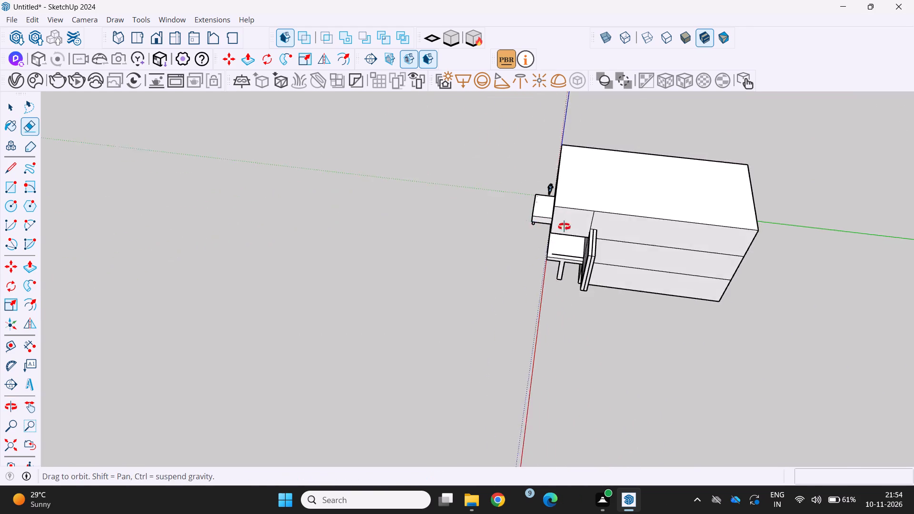
middle_click_drag(564, 227, 711, 199)
scroll(528, 192, "up", 1)
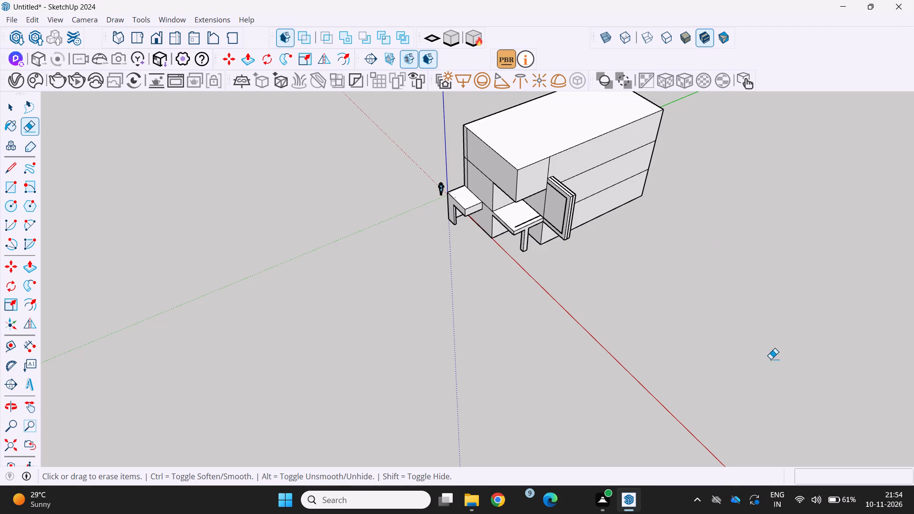
right_click_drag(906, 513, 680, 476)
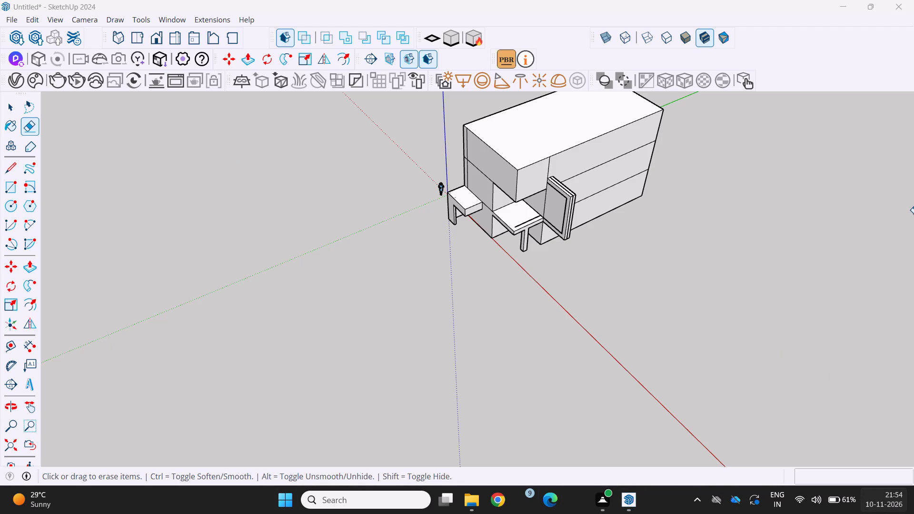
middle_click_drag(440, 315, 701, 229)
scroll(451, 217, "up", 2)
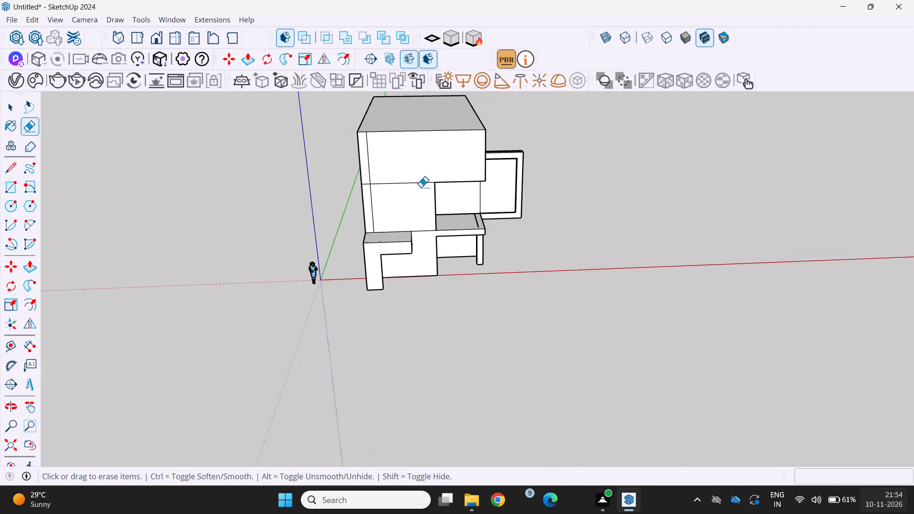
scroll(421, 187, "up", 2)
middle_click_drag(405, 202, 280, 141)
scroll(403, 221, "up", 3)
middle_click_drag(403, 216, 481, 313)
scroll(436, 311, "up", 2)
middle_click_drag(435, 304, 446, 206)
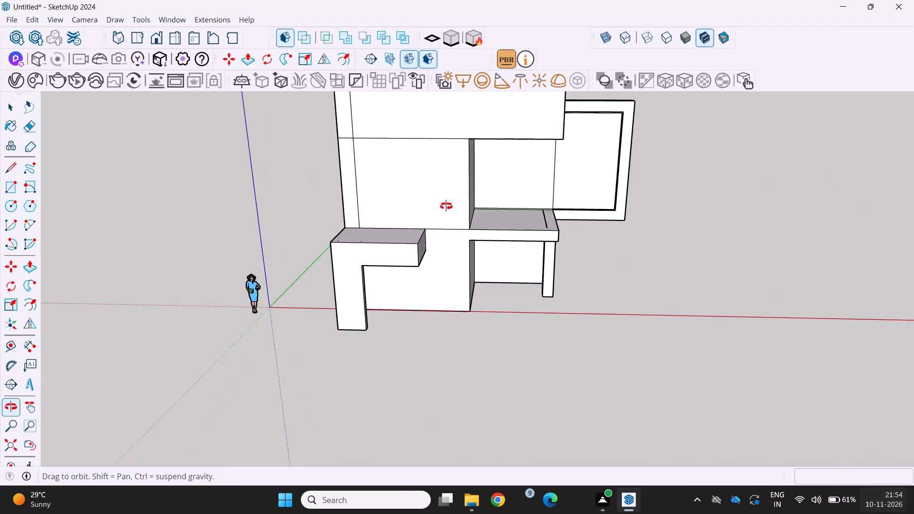
middle_click_drag(446, 206, 441, 198)
scroll(410, 208, "down", 4)
middle_click_drag(410, 213, 323, 291)
scroll(322, 297, "up", 1)
scroll(343, 281, "down", 3)
middle_click_drag(350, 289, 410, 367)
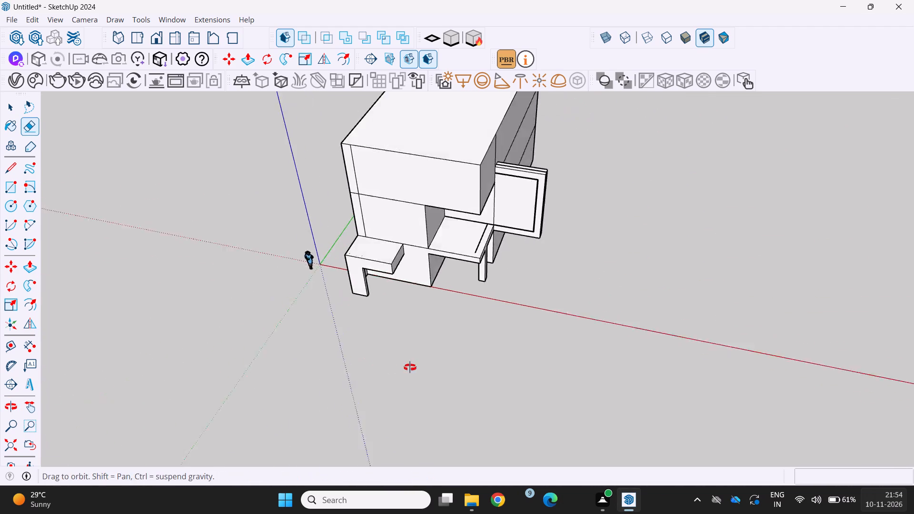
middle_click_drag(410, 367, 413, 369)
scroll(416, 368, "down", 4)
scroll(395, 353, "up", 1)
middle_click_drag(395, 353, 341, 185)
scroll(397, 255, "up", 5)
middle_click_drag(392, 242, 430, 251)
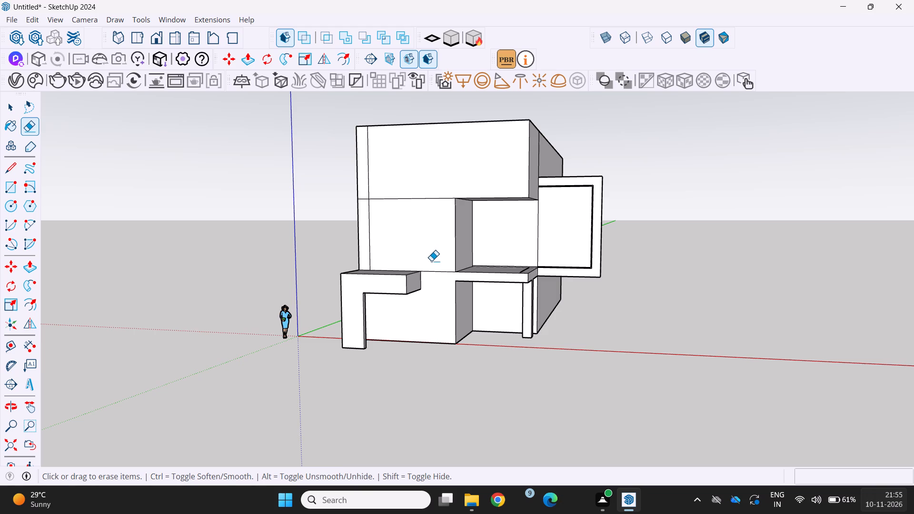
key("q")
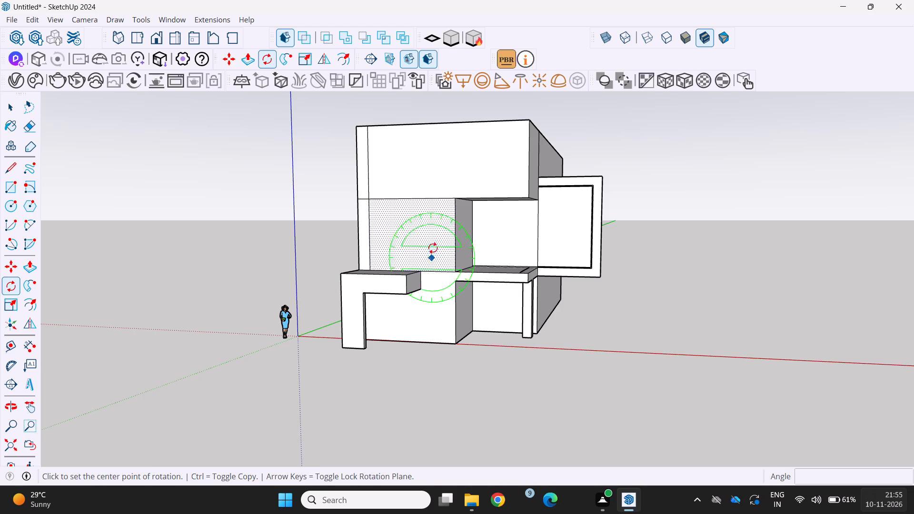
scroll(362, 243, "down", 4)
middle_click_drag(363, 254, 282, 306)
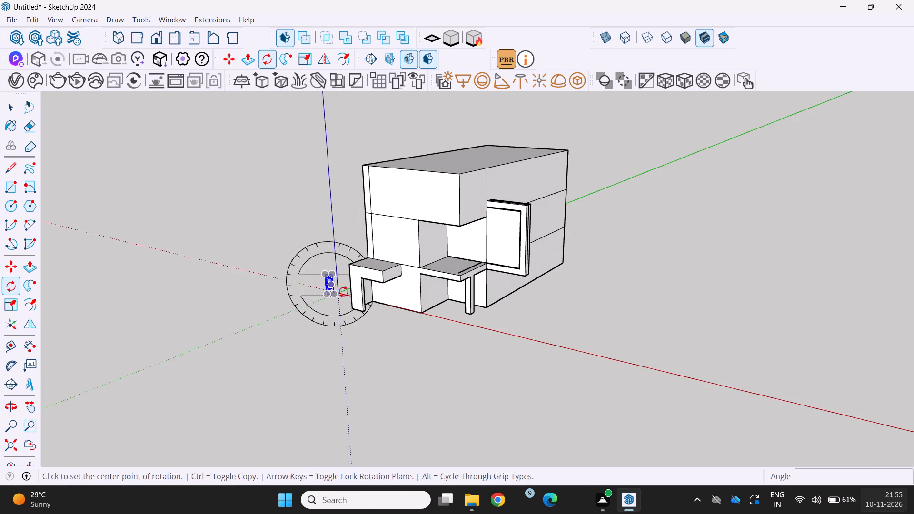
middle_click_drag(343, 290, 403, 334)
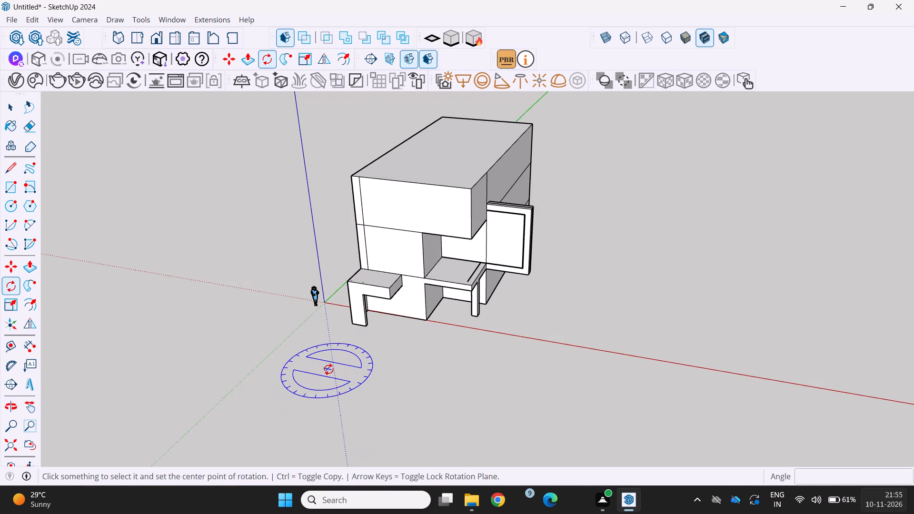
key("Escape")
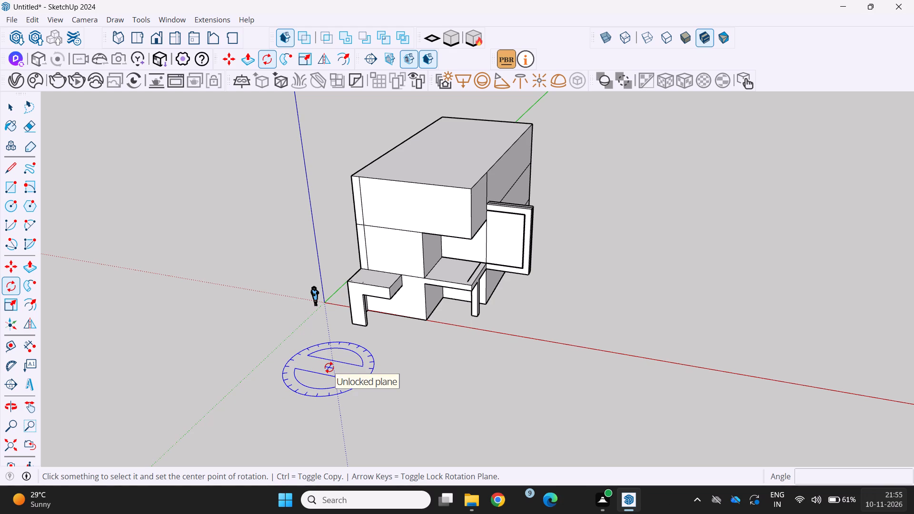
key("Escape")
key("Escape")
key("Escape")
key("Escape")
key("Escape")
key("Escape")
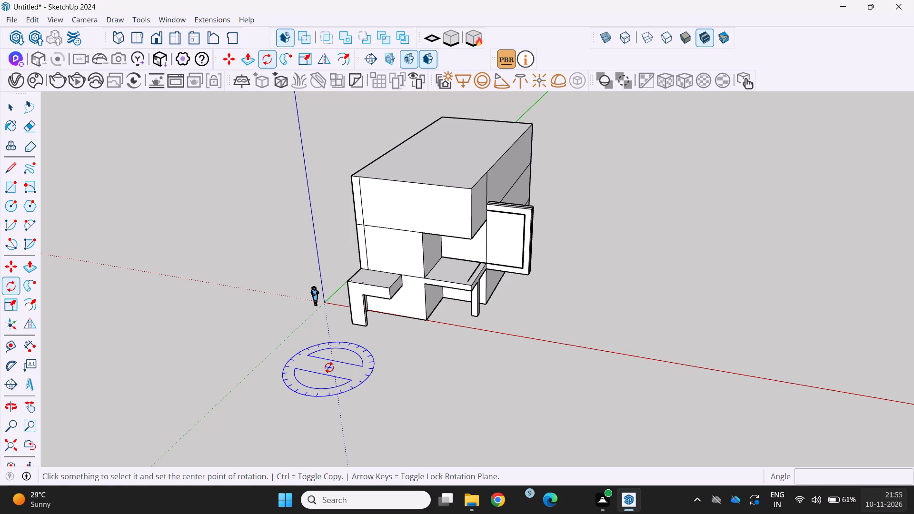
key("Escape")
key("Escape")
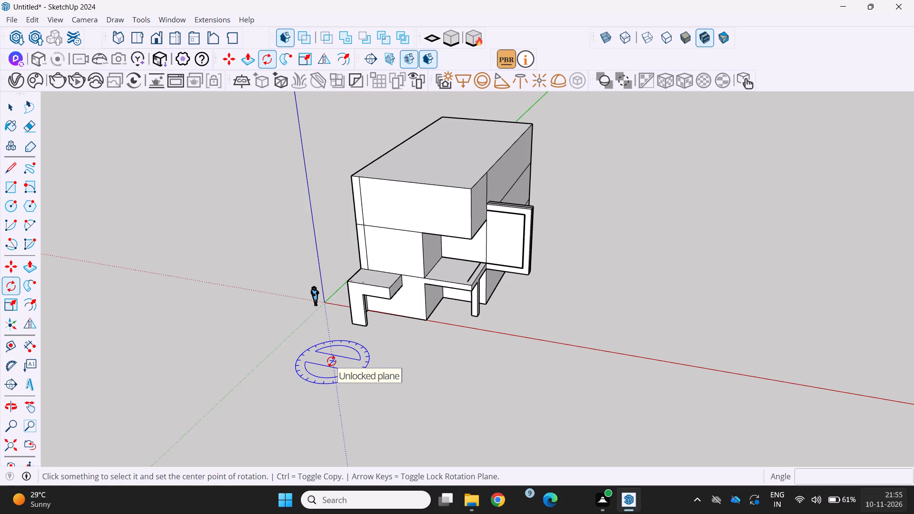
Examine the overall house massing from a distance at high, oblique and near eye-level frontal viewpoints.
scroll(336, 330, "down", 2)
middle_click_drag(335, 331, 400, 365)
scroll(354, 383, "down", 1)
middle_click_drag(349, 384, 349, 244)
scroll(291, 353, "down", 3)
middle_click_drag(291, 351, 408, 380)
middle_click_drag(344, 383, 204, 364)
scroll(204, 364, "up", 3)
middle_click_drag(317, 348, 252, 392)
scroll(337, 329, "up", 3)
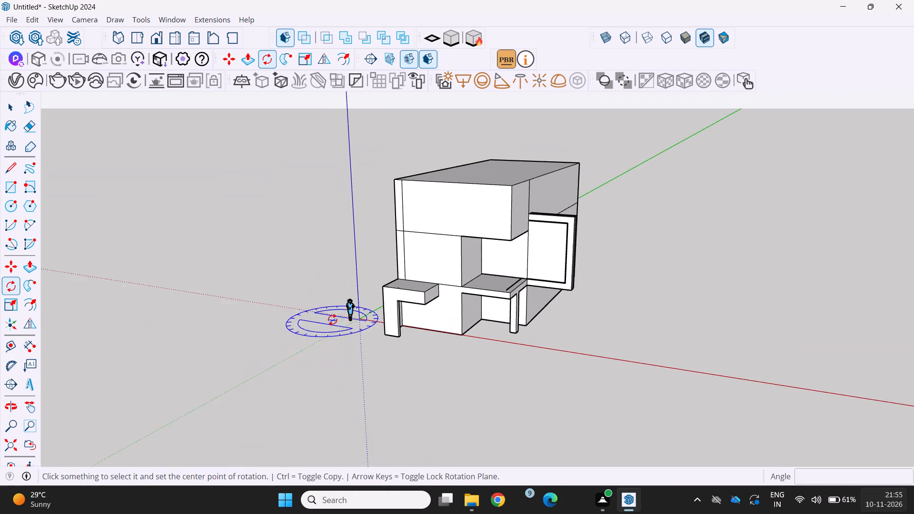
middle_click_drag(332, 320, 311, 325)
scroll(311, 325, "up", 1)
middle_click_drag(391, 316, 245, 326)
middle_click_drag(402, 364, 668, 406)
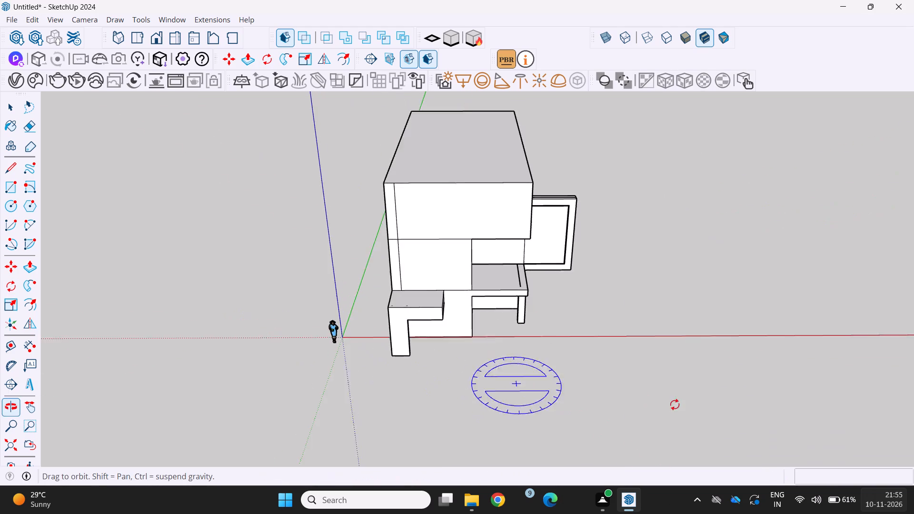
scroll(631, 386, "down", 3)
middle_click_drag(620, 391, 547, 385)
middle_click_drag(464, 366, 488, 253)
scroll(488, 253, "up", 1)
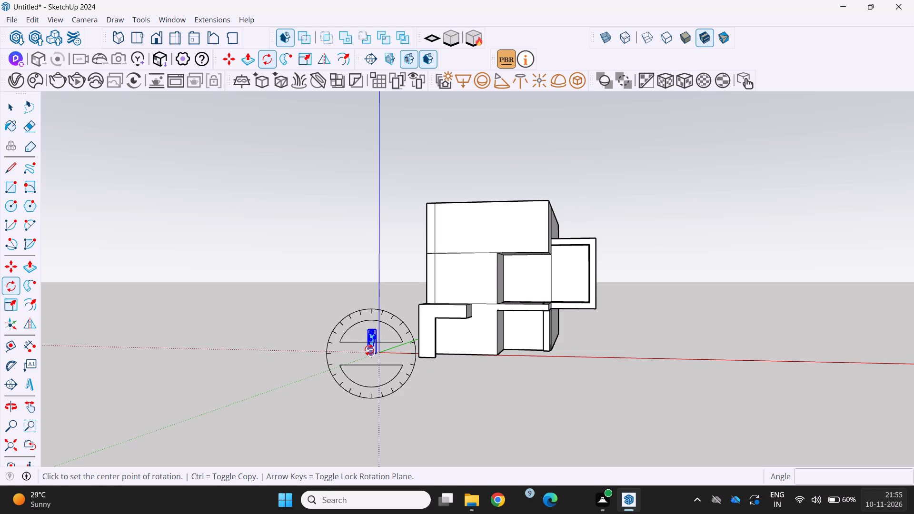
middle_click_drag(373, 396, 391, 411)
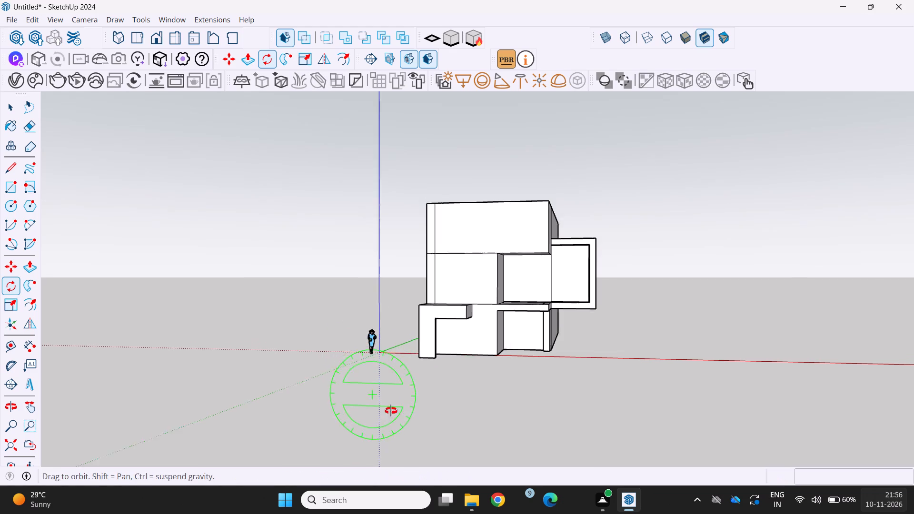
Examine the house massing, both canopies and the framed side window from frontal, eye-level and elevated corner viewpoints.
middle_click_drag(391, 411, 441, 441)
scroll(448, 430, "up", 1)
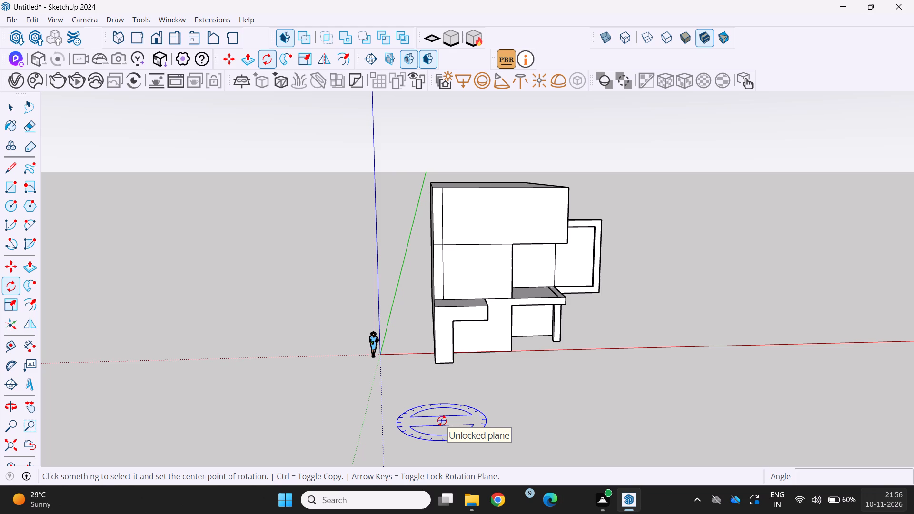
middle_click_drag(458, 356, 424, 371)
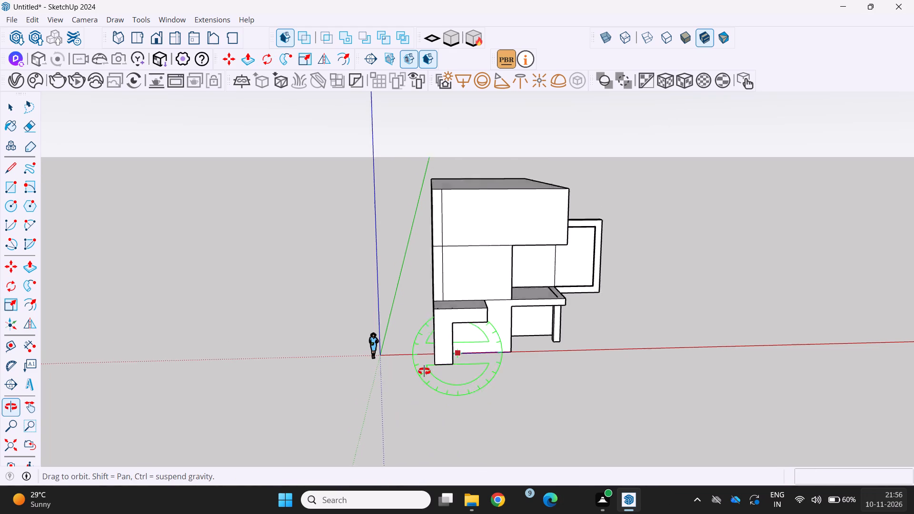
middle_click_drag(424, 371, 326, 397)
scroll(350, 391, "up", 4)
middle_click_drag(351, 389, 285, 409)
scroll(330, 408, "down", 3)
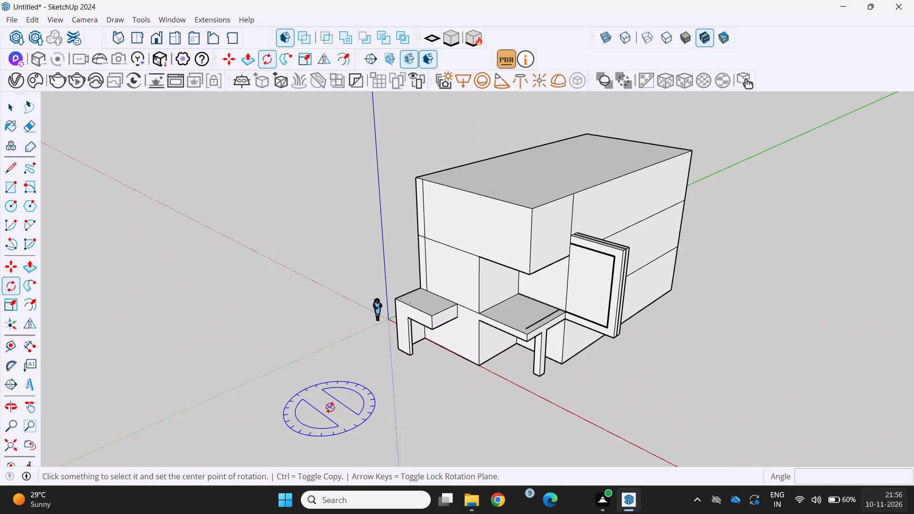
middle_click_drag(329, 405, 484, 376)
scroll(528, 359, "down", 3)
middle_click_drag(524, 358, 526, 288)
scroll(388, 412, "up", 2)
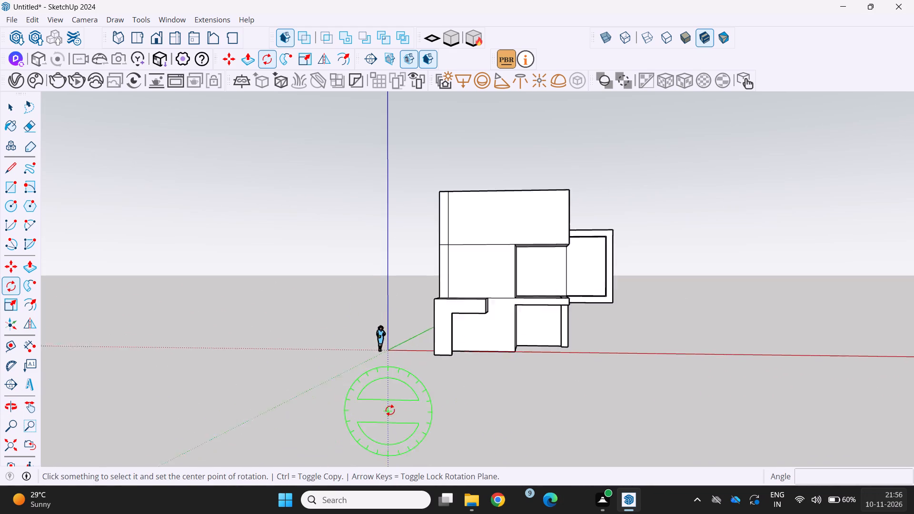
scroll(390, 410, "up", 1)
middle_click_drag(389, 396, 345, 418)
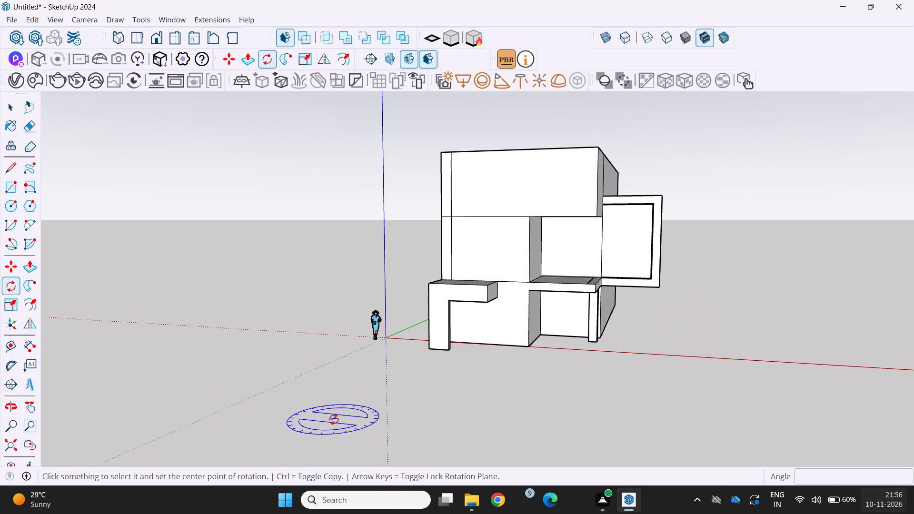
middle_click(334, 418)
scroll(392, 376, "down", 3)
middle_click_drag(391, 378, 355, 418)
middle_click_drag(426, 390, 361, 419)
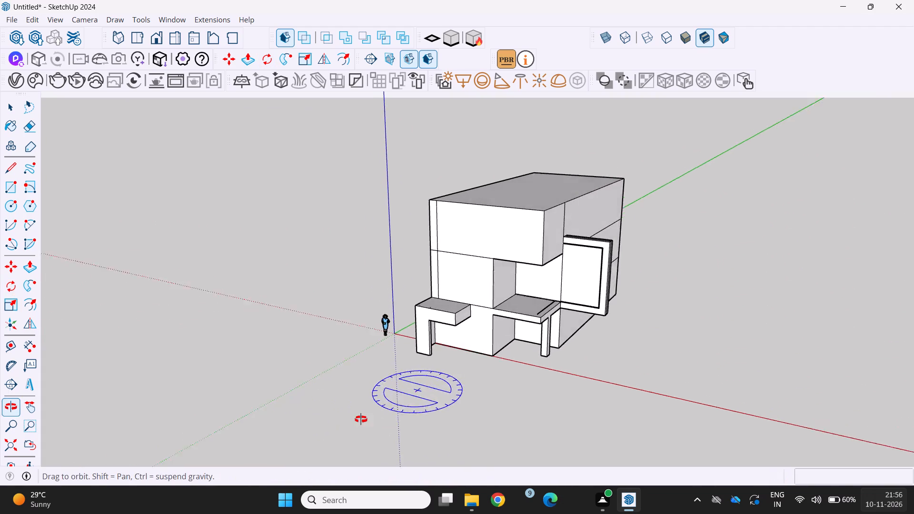
middle_click_drag(361, 419, 360, 420)
Erase the stray line on the top face of the recess canopy.
scroll(386, 423, "up", 1)
middle_click(386, 422)
scroll(543, 408, "up", 3)
middle_click_drag(533, 395, 516, 465)
scroll(516, 470, "up", 1)
scroll(517, 372, "up", 1)
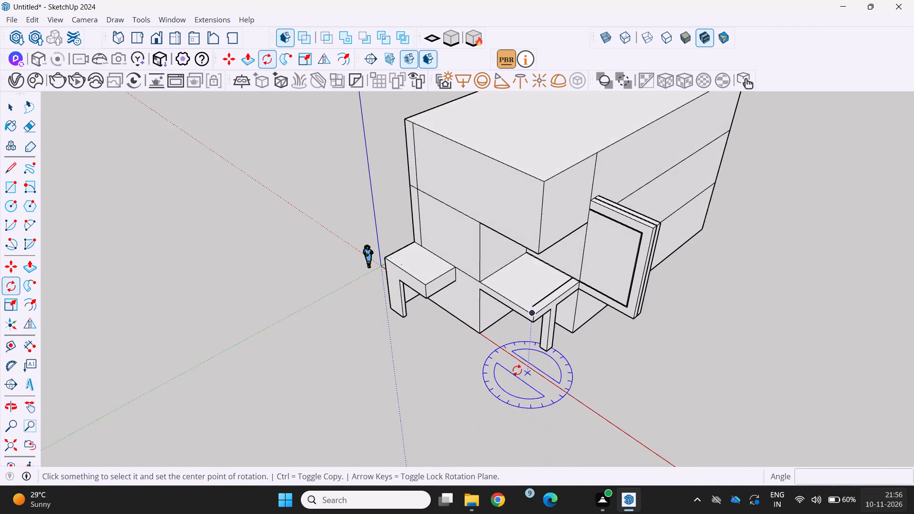
scroll(517, 370, "up", 4)
middle_click_drag(530, 303, 516, 342)
scroll(516, 338, "up", 1)
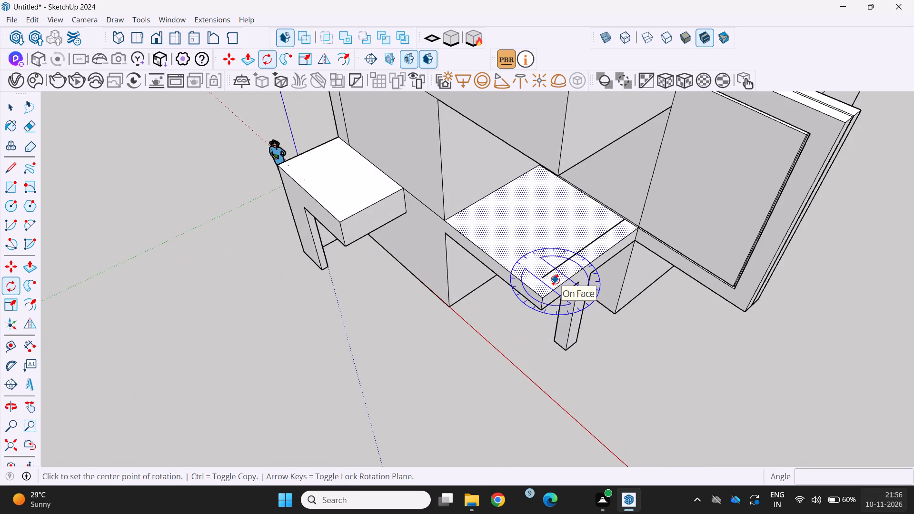
key("e")
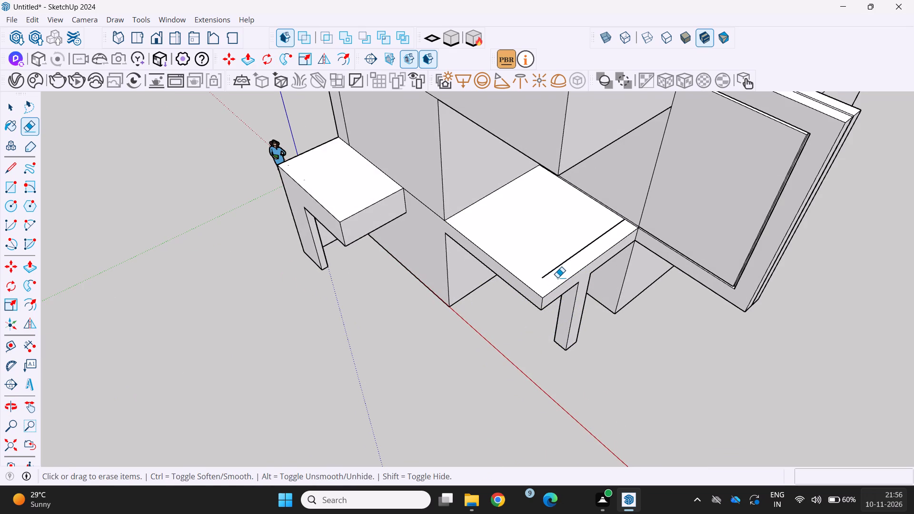
scroll(556, 277, "up", 3)
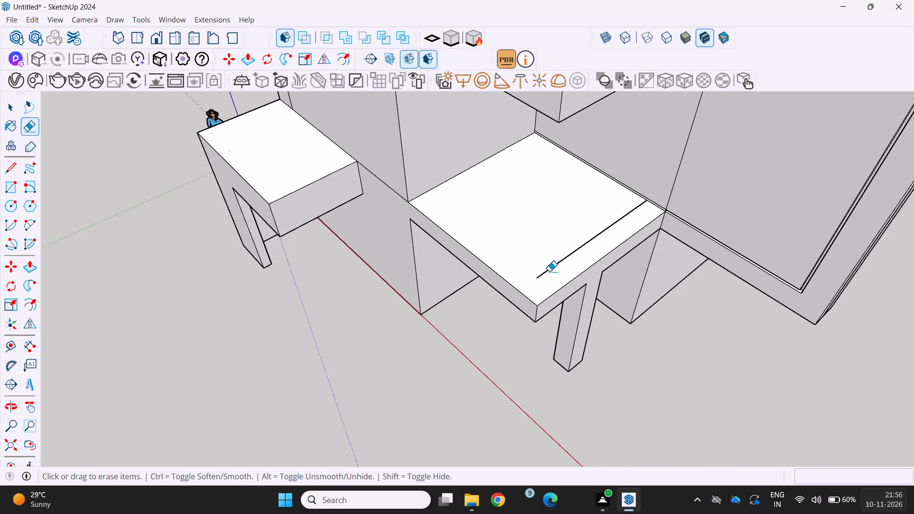
left_click(549, 271)
Examine the whole house and both canopies from low frontal, elevated corner and window-side viewpoints.
scroll(549, 273, "down", 9)
middle_click_drag(501, 357, 832, 159)
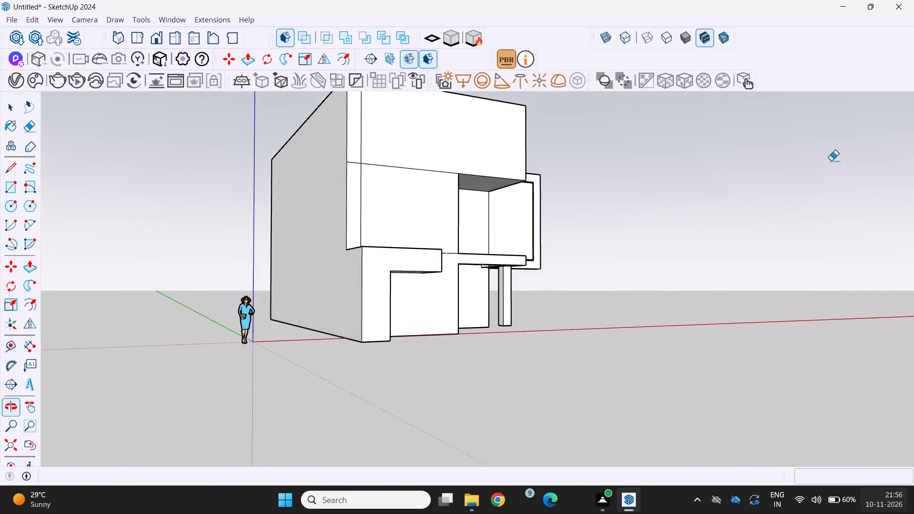
scroll(710, 211, "down", 4)
middle_click_drag(491, 370, 421, 448)
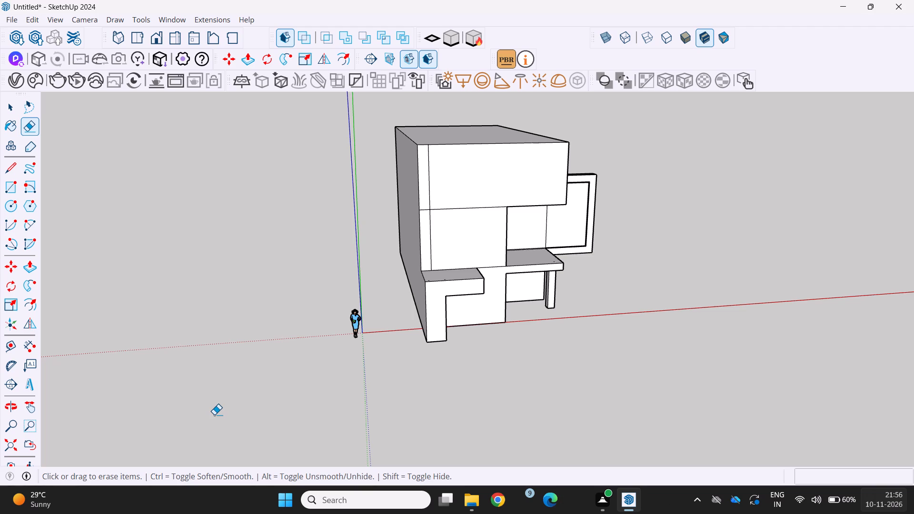
middle_click_drag(414, 382, 276, 409)
scroll(278, 398, "down", 1)
scroll(350, 288, "up", 4)
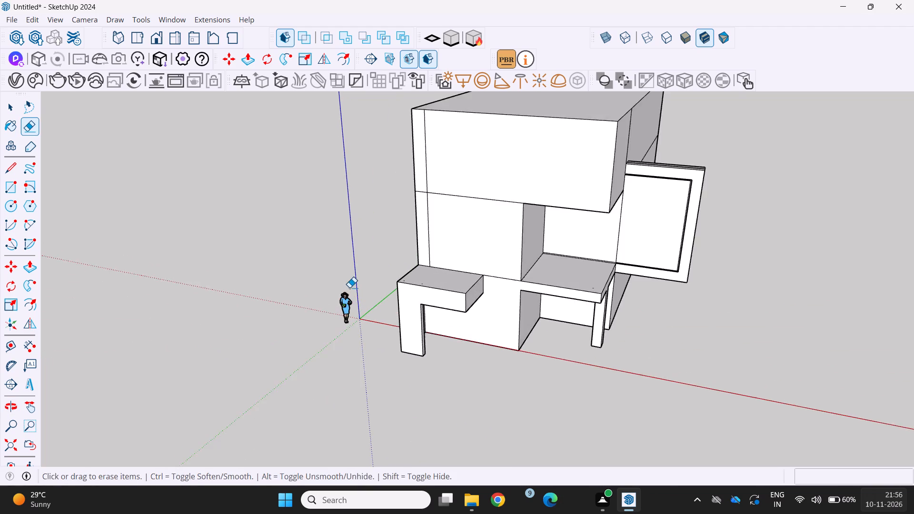
middle_click_drag(352, 287, 424, 224)
scroll(427, 218, "down", 6)
middle_click_drag(404, 227, 308, 292)
scroll(364, 240, "up", 5)
middle_click_drag(374, 227, 549, 280)
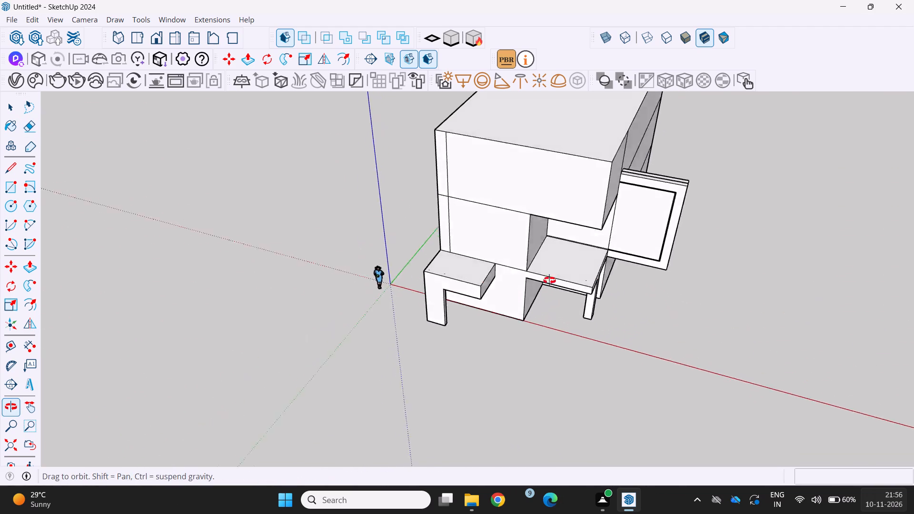
middle_click_drag(549, 280, 620, 264)
scroll(619, 265, "up", 1)
scroll(584, 290, "down", 2)
middle_click_drag(519, 316, 417, 267)
scroll(410, 226, "up", 3)
middle_click_drag(410, 225, 332, 288)
scroll(332, 288, "down", 5)
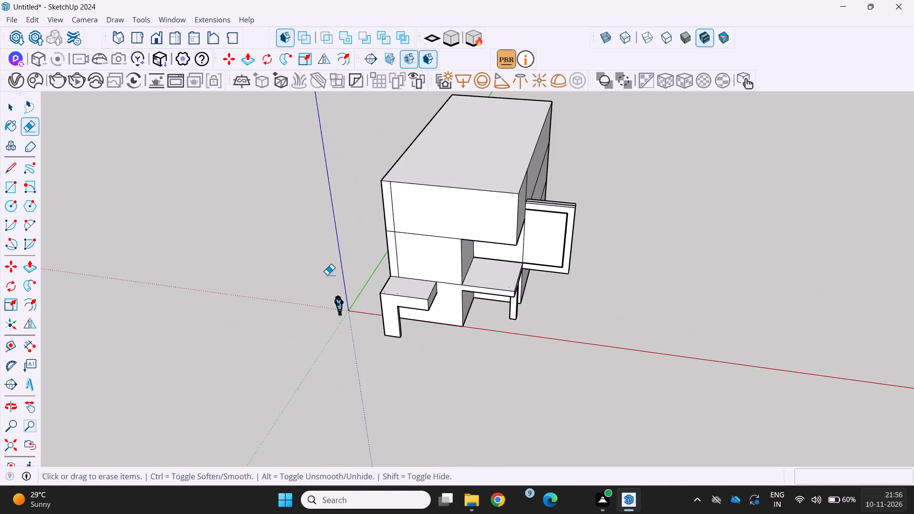
Examine the front facade from above and up close, around the vertical line near its outer edge.
middle_click_drag(328, 272, 352, 215)
scroll(389, 201, "up", 3)
middle_click(352, 215)
scroll(350, 216, "up", 1)
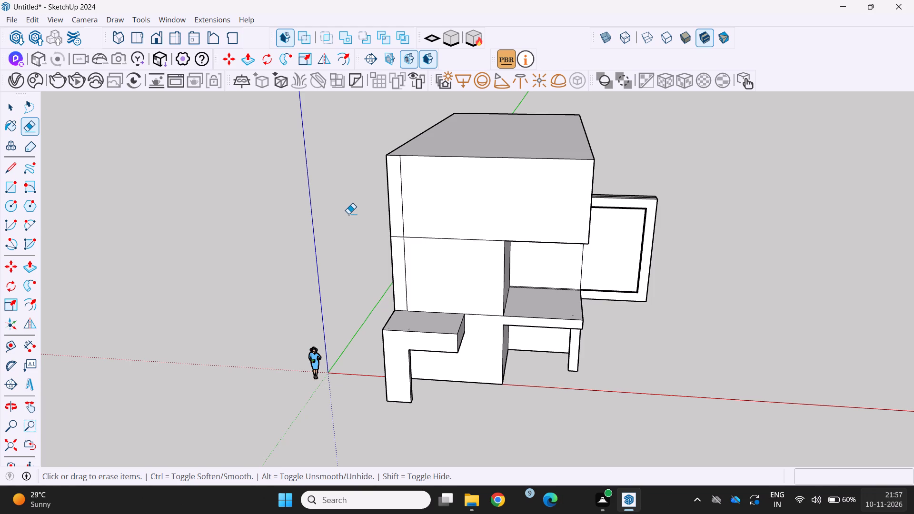
scroll(350, 263, "down", 2)
middle_click_drag(348, 270, 338, 285)
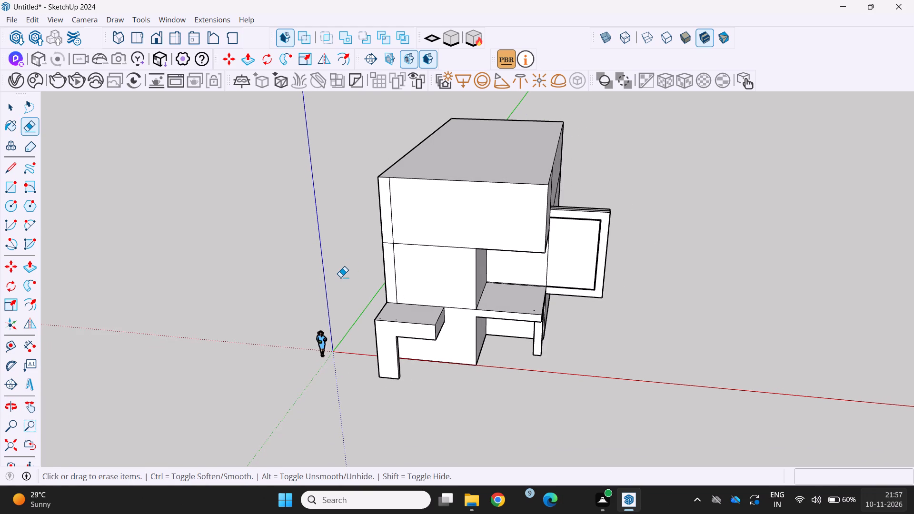
scroll(354, 293, "down", 3)
middle_click_drag(356, 304, 350, 319)
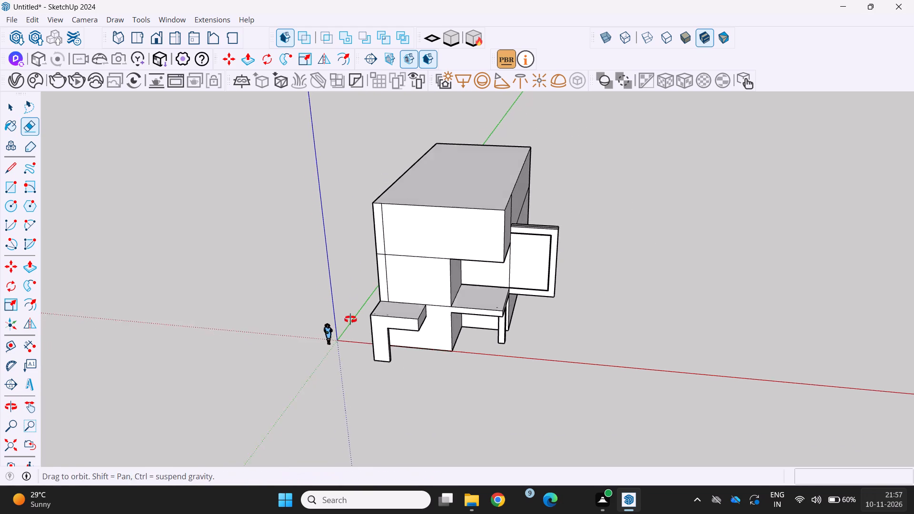
middle_click_drag(350, 319, 328, 342)
scroll(360, 266, "up", 4)
middle_click_drag(367, 254, 442, 211)
scroll(442, 211, "up", 4)
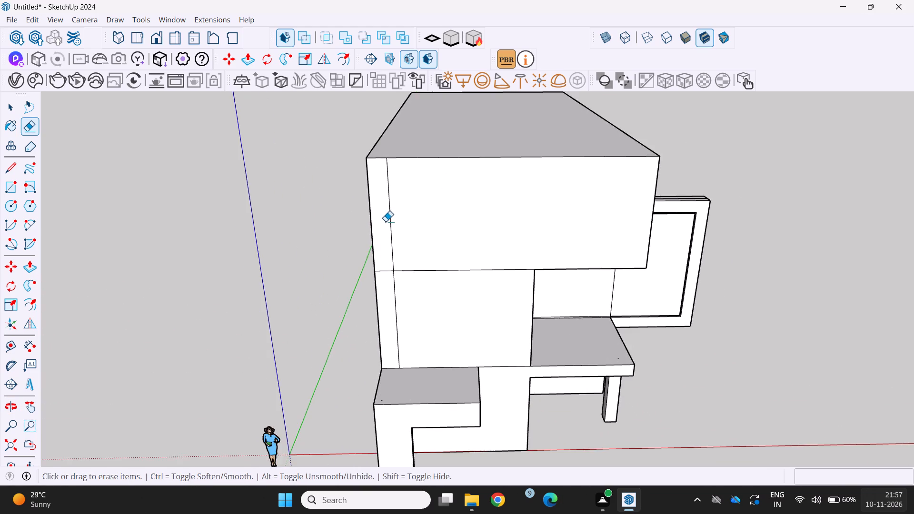
scroll(386, 221, "up", 9)
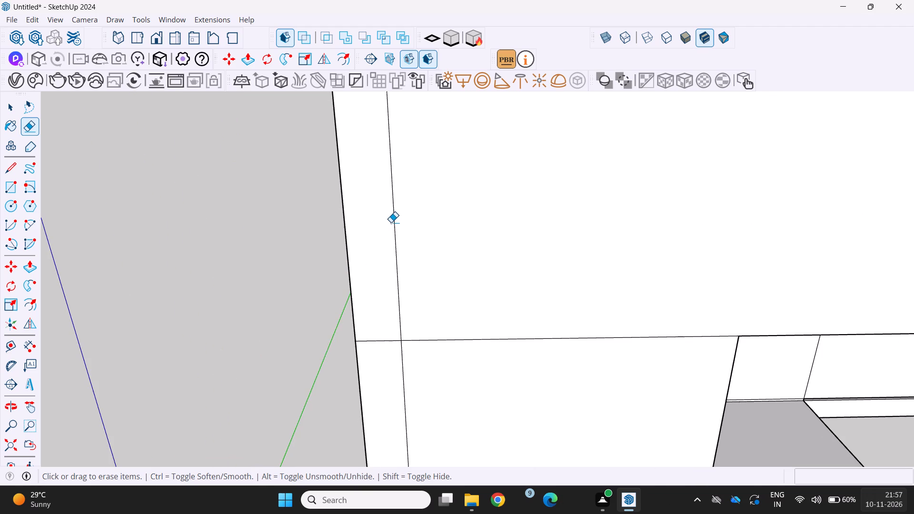
scroll(391, 222, "down", 6)
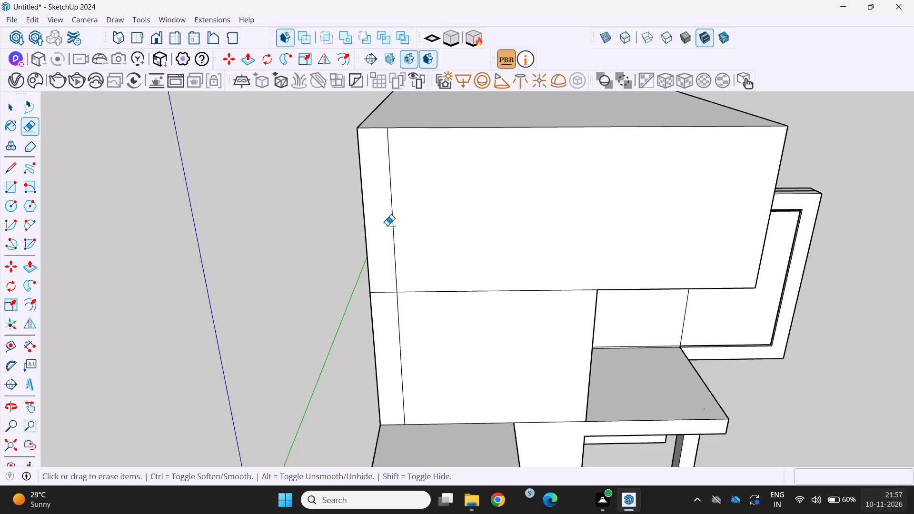
Examine the roof, window-side wall and front canopies from the corner, the side and the front.
key("r")
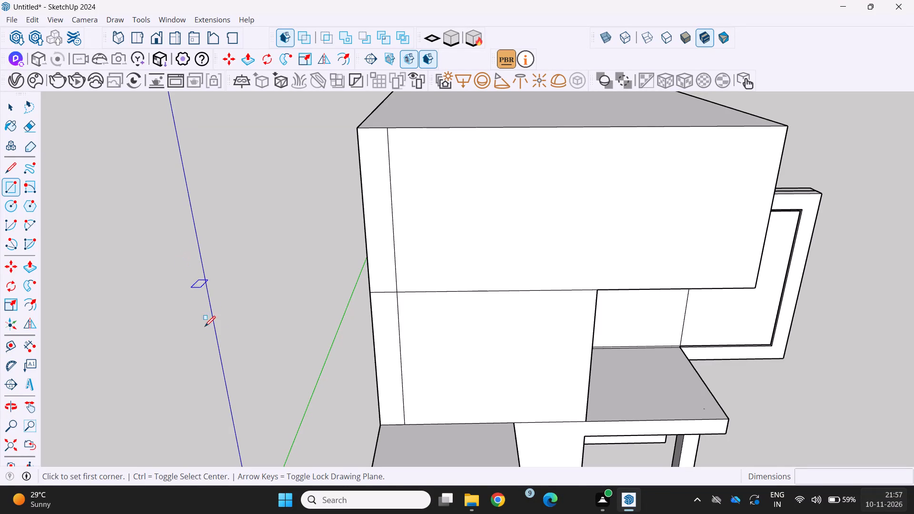
scroll(207, 332, "down", 3)
middle_click_drag(237, 316, 170, 330)
scroll(237, 315, "up", 1)
scroll(204, 324, "down", 3)
middle_click_drag(204, 328, 157, 330)
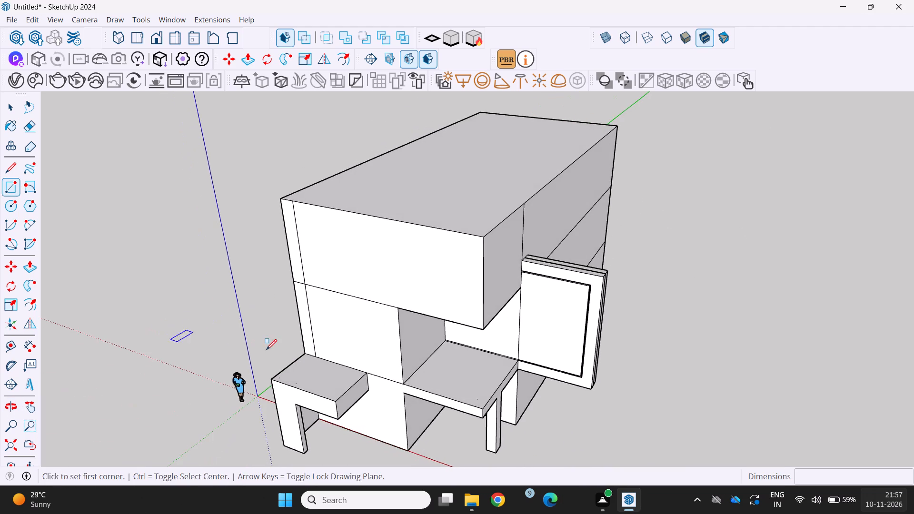
middle_click_drag(262, 346, 194, 353)
scroll(433, 337, "up", 1)
middle_click_drag(432, 334, 301, 347)
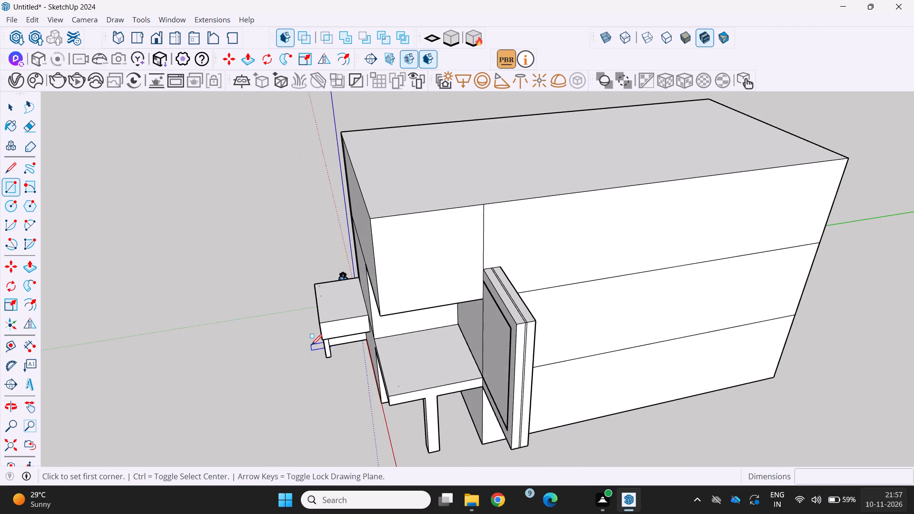
scroll(311, 345, "down", 2)
middle_click_drag(313, 348, 395, 347)
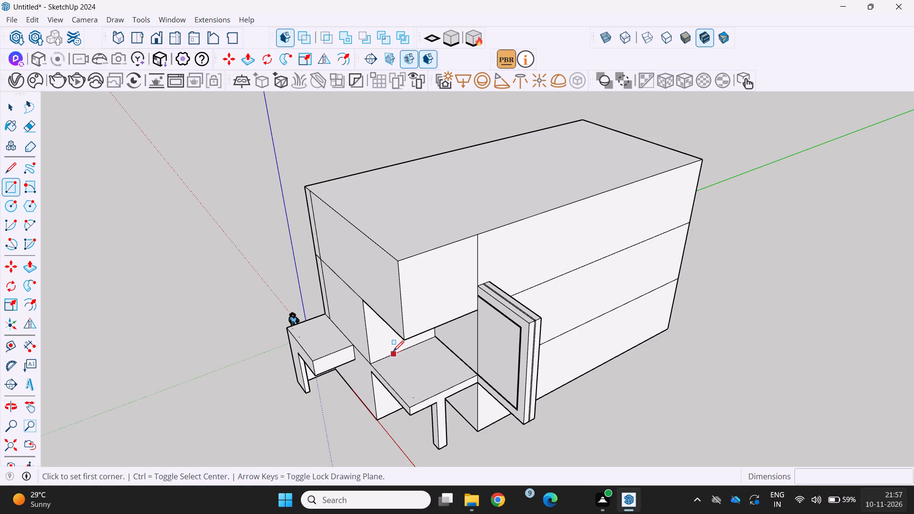
middle_click_drag(417, 351, 642, 173)
scroll(642, 173, "down", 4)
middle_click_drag(497, 229, 453, 347)
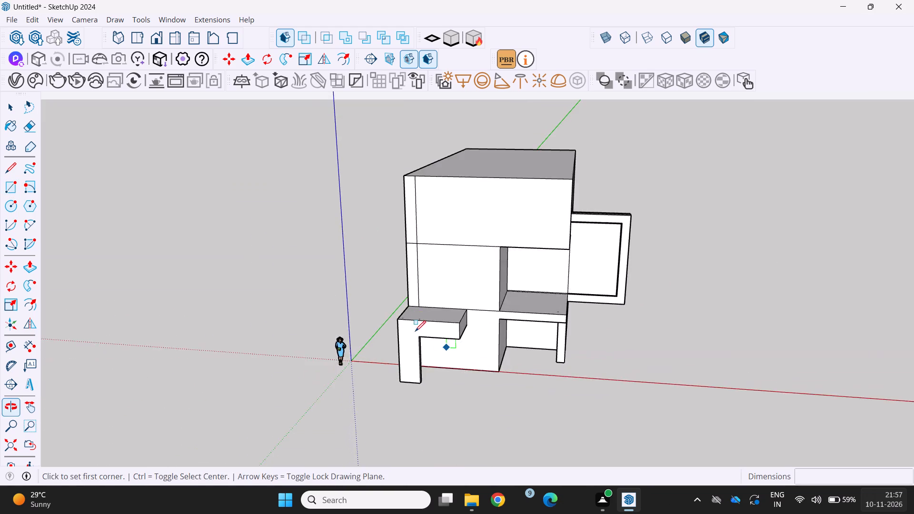
scroll(415, 324, "up", 4)
middle_click_drag(413, 317, 390, 324)
scroll(390, 324, "up", 1)
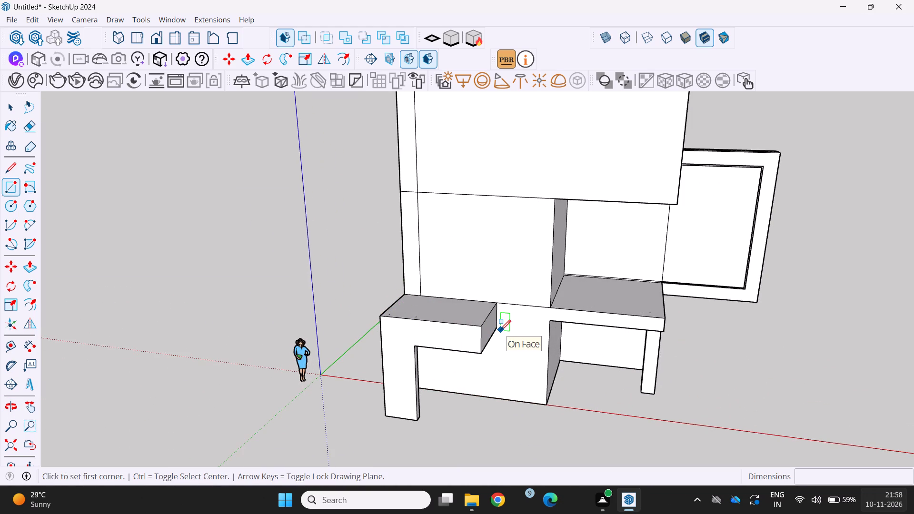
Place a vertical guide on the front wall 6' from the recess edge, aligned with the inner end of the front canopy.
key("t")
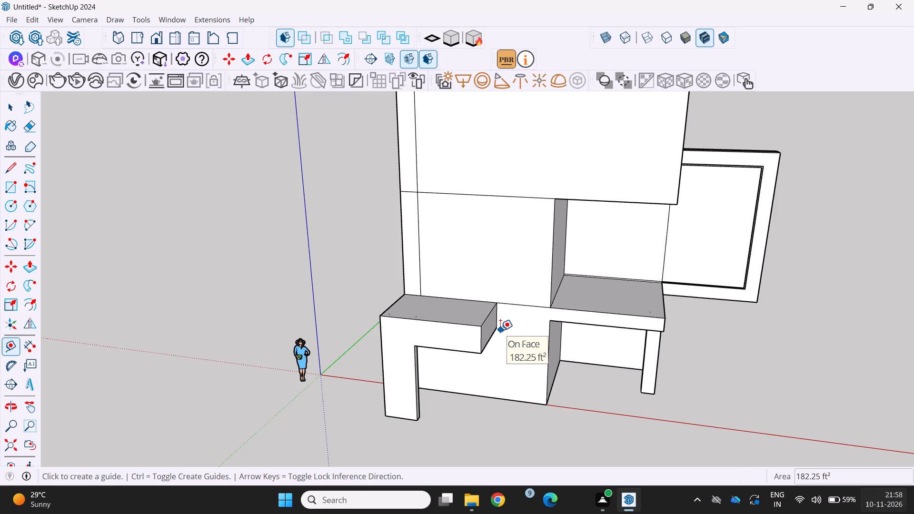
scroll(510, 323, "up", 2)
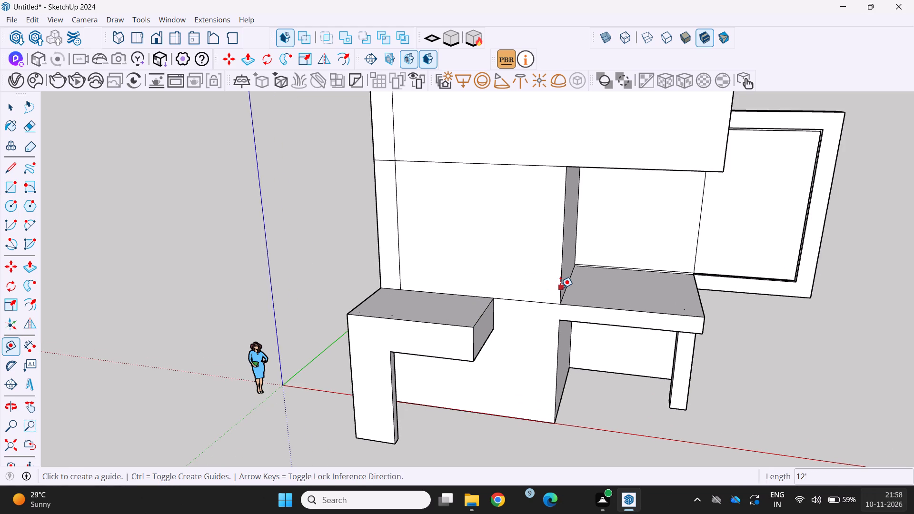
left_click(560, 288)
scroll(496, 300, "up", 1)
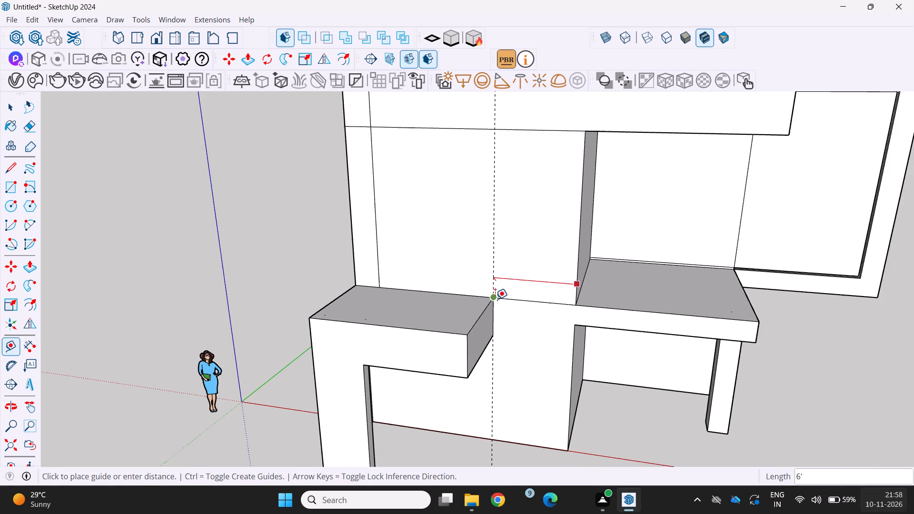
scroll(495, 299, "up", 1)
left_click(495, 299)
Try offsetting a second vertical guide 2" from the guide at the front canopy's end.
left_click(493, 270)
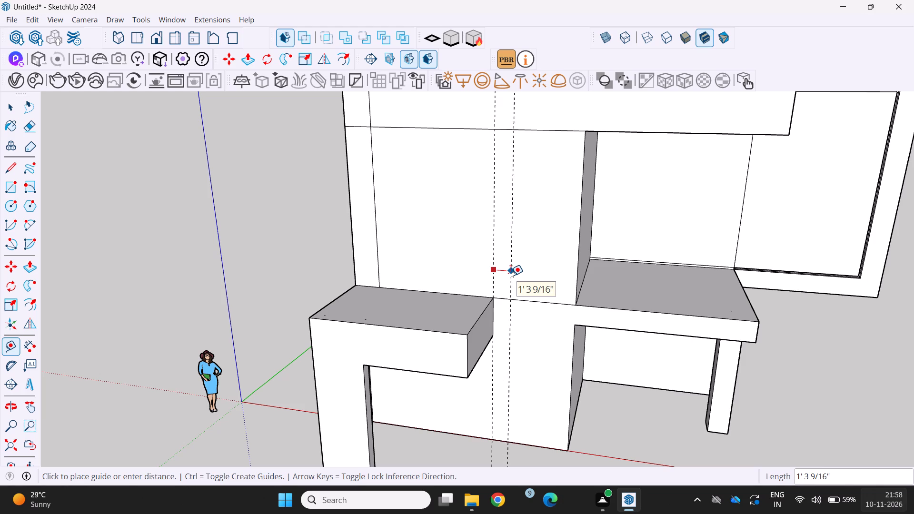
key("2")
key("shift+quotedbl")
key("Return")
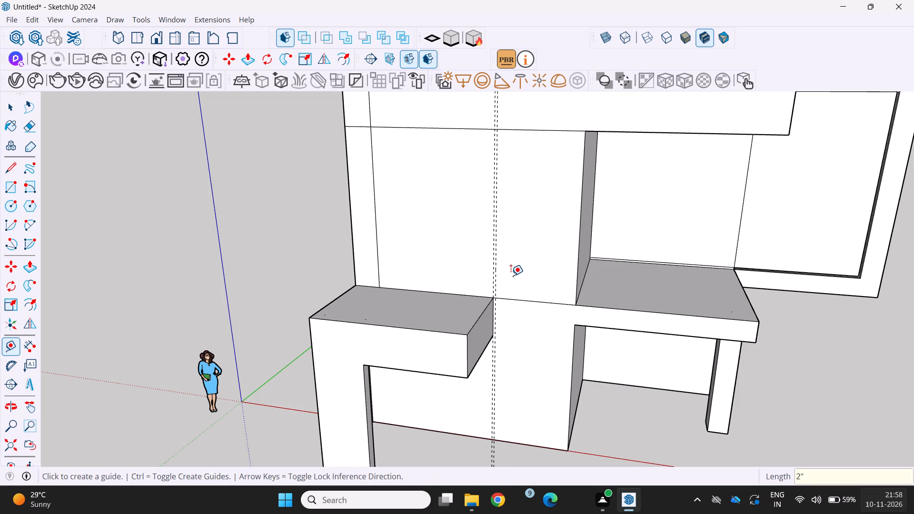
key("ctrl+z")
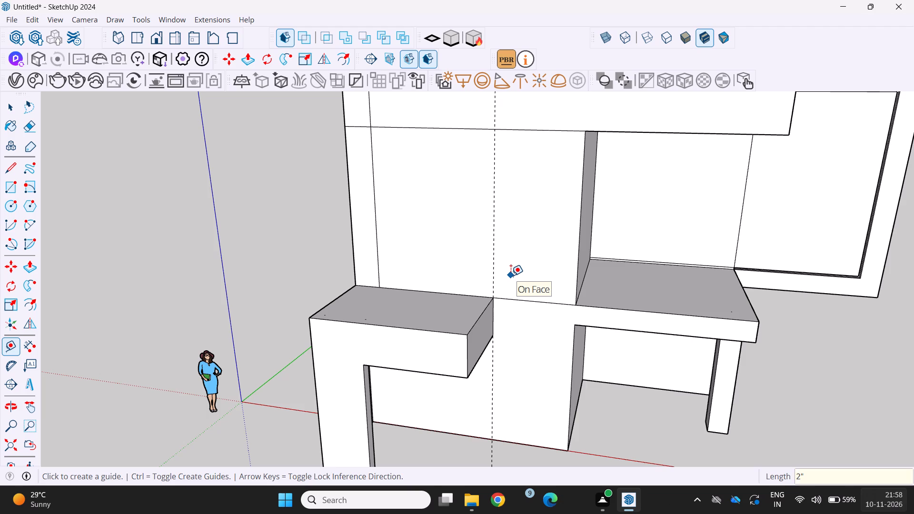
Place a second vertical guide on the front wall 2' from the guide at the front canopy's inner end.
left_click(493, 239)
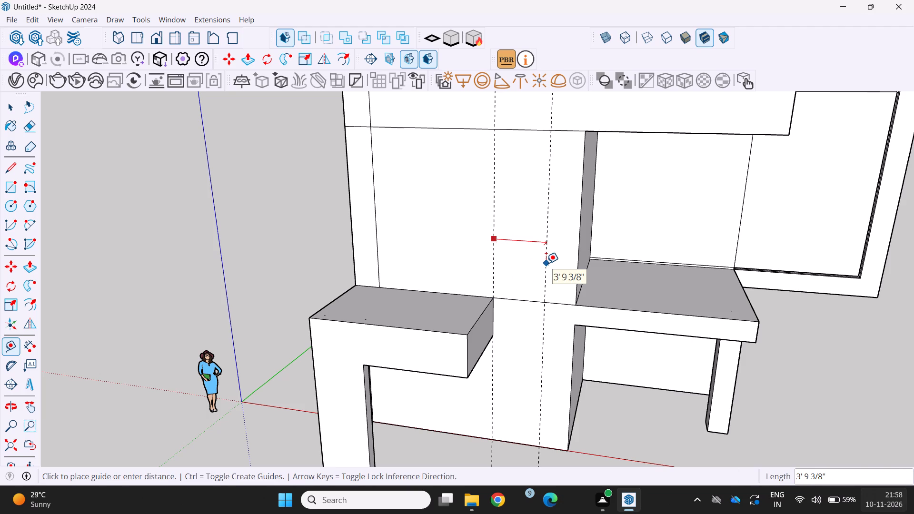
key("2")
key("apostrophe")
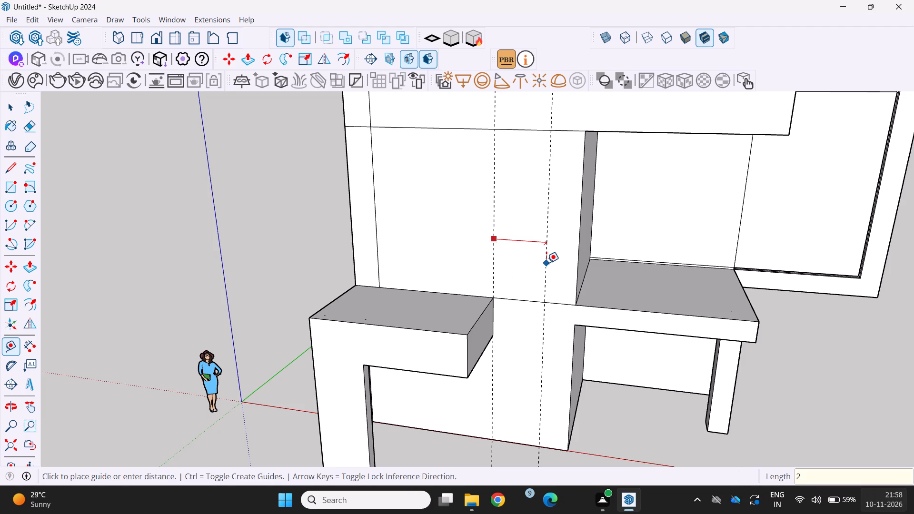
key("Return")
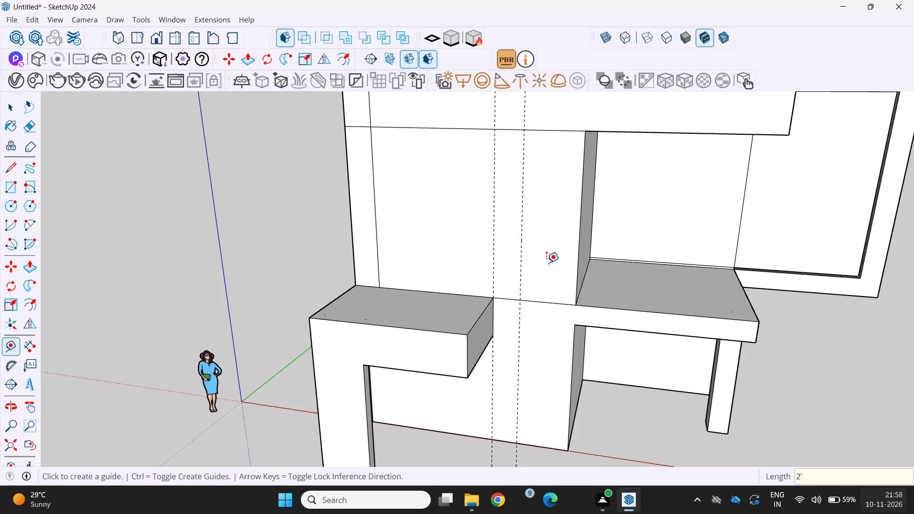
Examine both vertical guides against the canopies, front wall and upper overhang from above, from below and from the front.
scroll(546, 263, "down", 6)
middle_click_drag(539, 271, 539, 273)
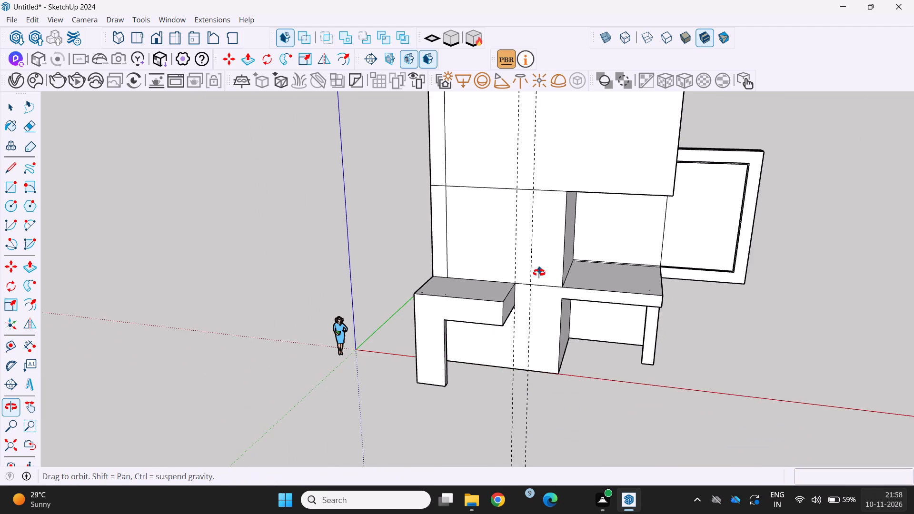
middle_click_drag(539, 273, 503, 384)
scroll(502, 384, "down", 7)
middle_click_drag(491, 380, 526, 316)
scroll(458, 382, "up", 3)
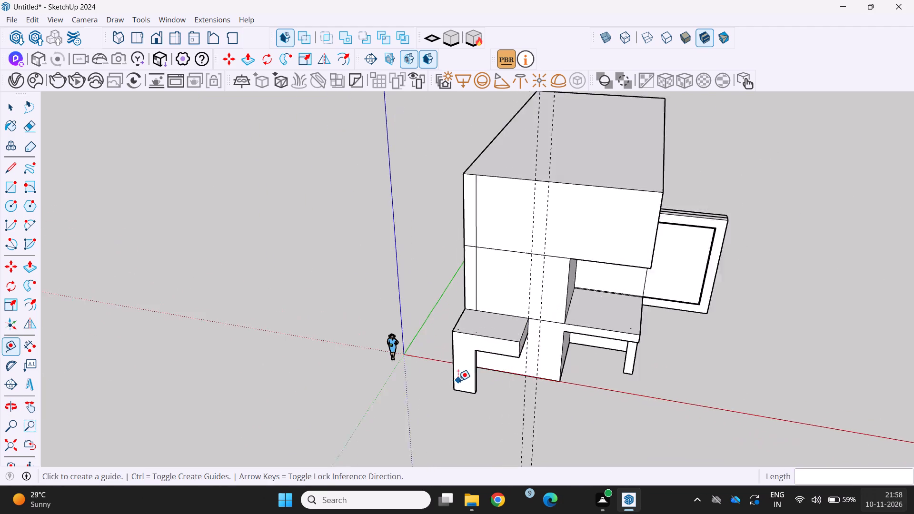
scroll(458, 381, "up", 1)
middle_click_drag(467, 374, 479, 347)
scroll(530, 366, "up", 3)
middle_click_drag(530, 364, 475, 359)
middle_click_drag(465, 361, 527, 304)
scroll(536, 297, "up", 3)
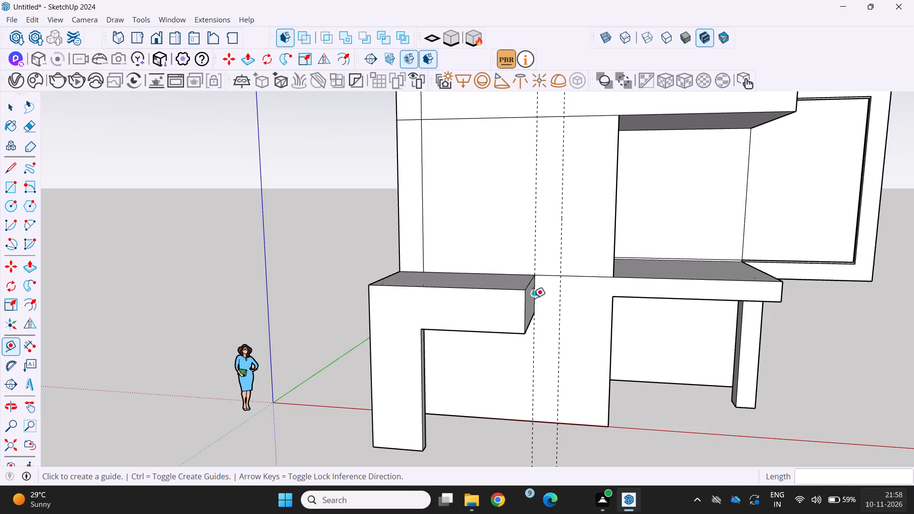
scroll(532, 299, "down", 8)
middle_click_drag(530, 303, 490, 435)
scroll(511, 377, "down", 1)
middle_click_drag(511, 379, 534, 349)
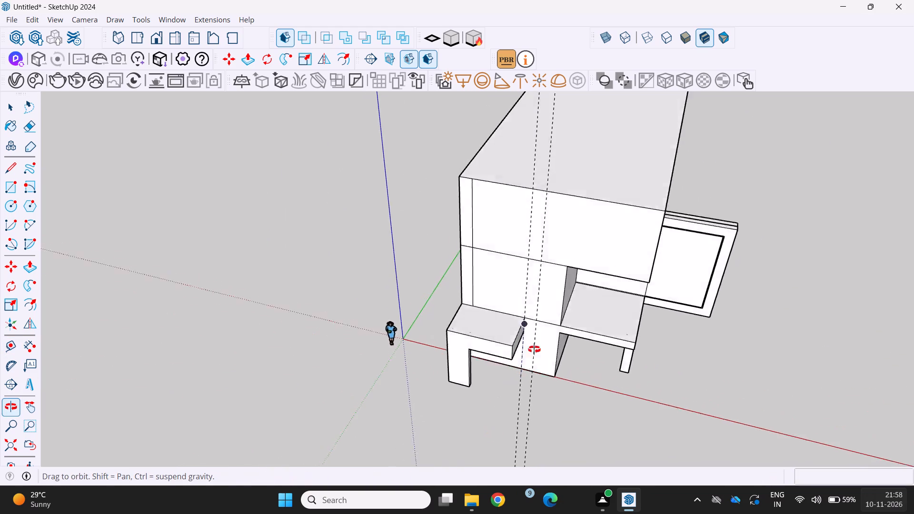
middle_click_drag(534, 349, 585, 289)
scroll(581, 278, "down", 1)
scroll(511, 253, "up", 5)
middle_click_drag(545, 255, 527, 155)
scroll(562, 194, "up", 3)
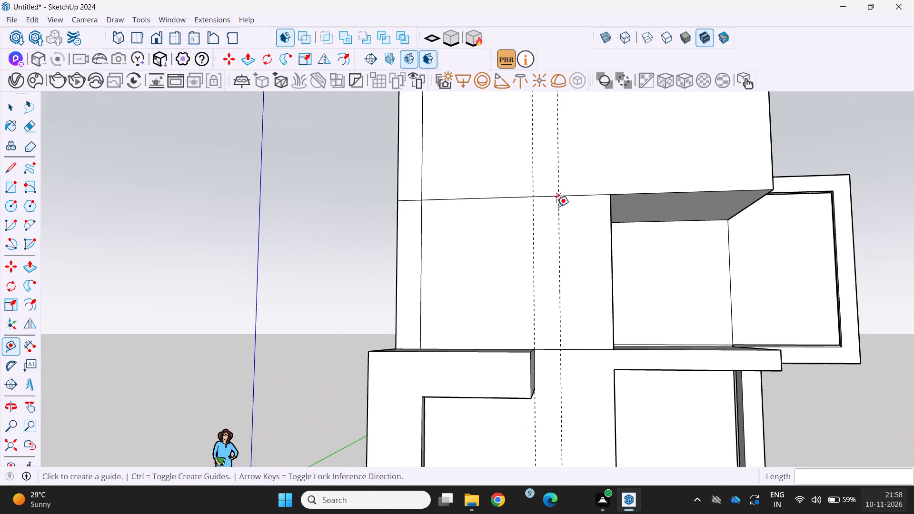
middle_click_drag(554, 211, 522, 227)
scroll(531, 246, "down", 3)
middle_click_drag(534, 252, 556, 299)
scroll(556, 293, "down", 3)
middle_click_drag(556, 289, 515, 326)
scroll(510, 314, "down", 3)
middle_click(510, 314)
scroll(507, 311, "down", 2)
middle_click_drag(507, 309, 446, 302)
scroll(463, 302, "down", 1)
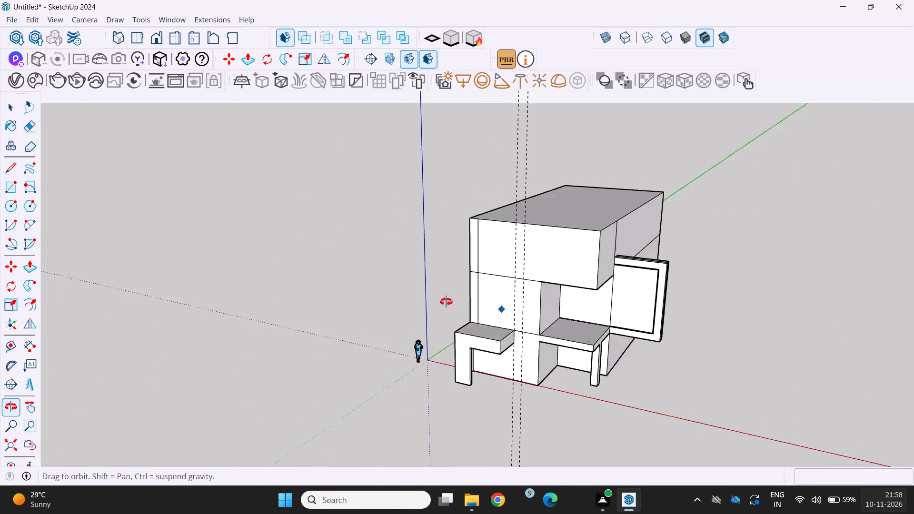
middle_click_drag(446, 302, 357, 306)
middle_click_drag(376, 317, 538, 314)
scroll(521, 301, "up", 2)
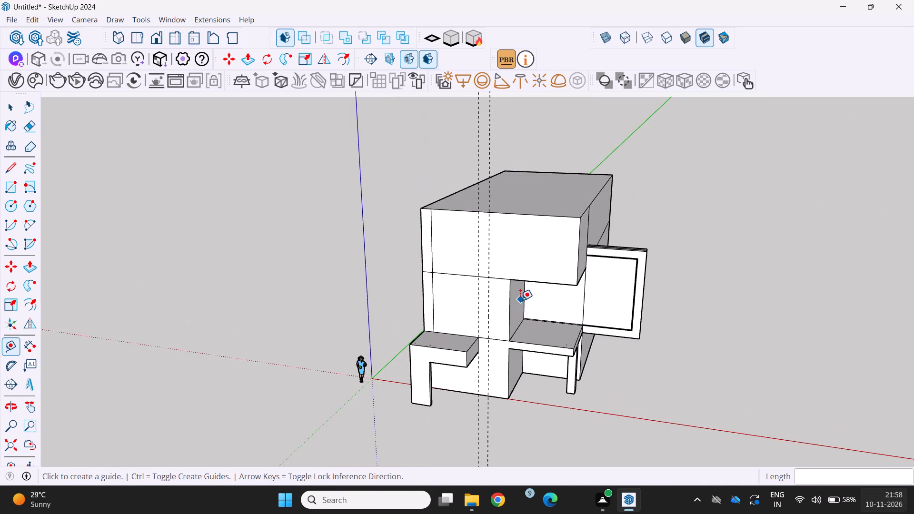
middle_click_drag(524, 300, 598, 278)
scroll(494, 332, "up", 1)
middle_click_drag(496, 330, 504, 334)
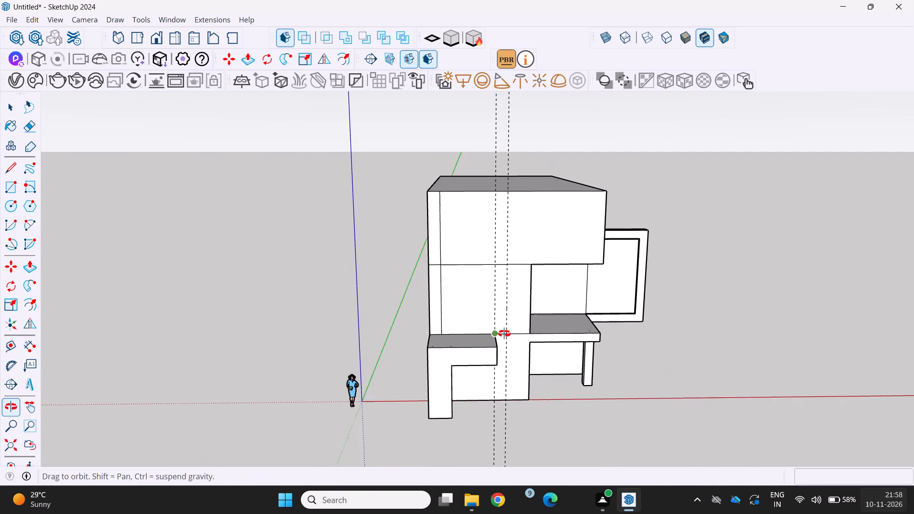
middle_click_drag(504, 334, 507, 330)
scroll(508, 330, "up", 1)
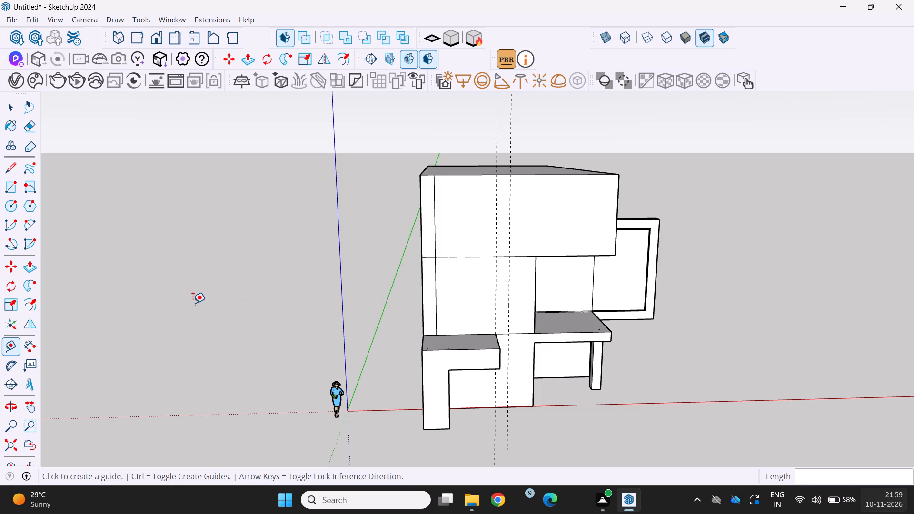
Examine the whole house from the corner and the front, then the wall area between the two guides up close.
scroll(193, 303, "down", 3)
middle_click_drag(193, 300, 95, 331)
middle_click_drag(511, 420, 508, 419)
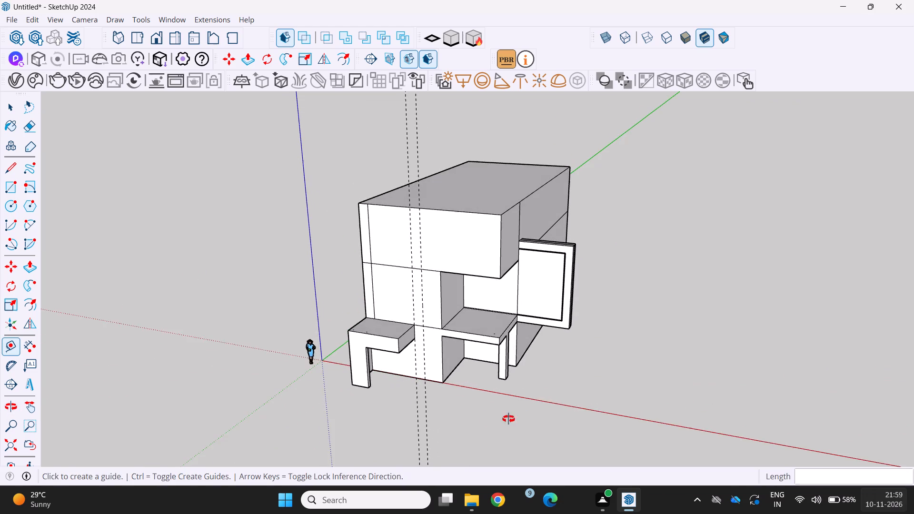
middle_click_drag(508, 419, 320, 362)
middle_click_drag(540, 340, 713, 402)
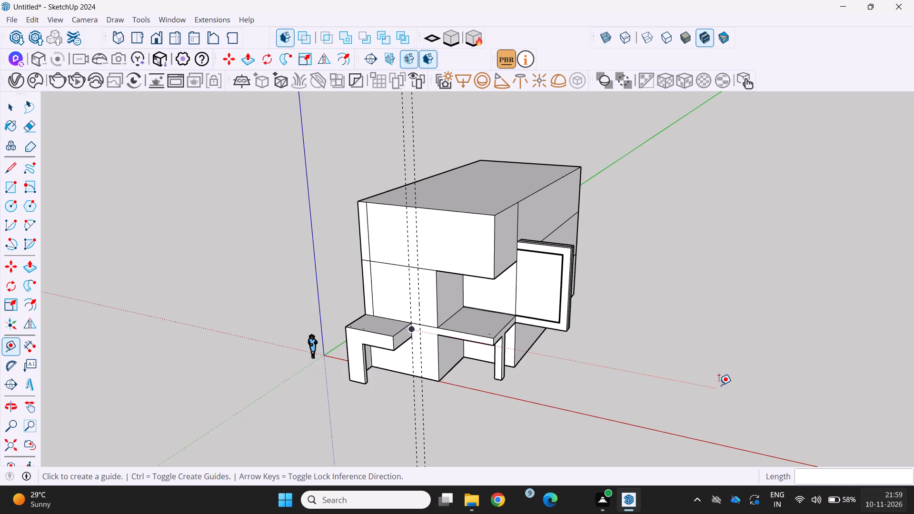
scroll(672, 396, "down", 3)
middle_click_drag(646, 412, 716, 326)
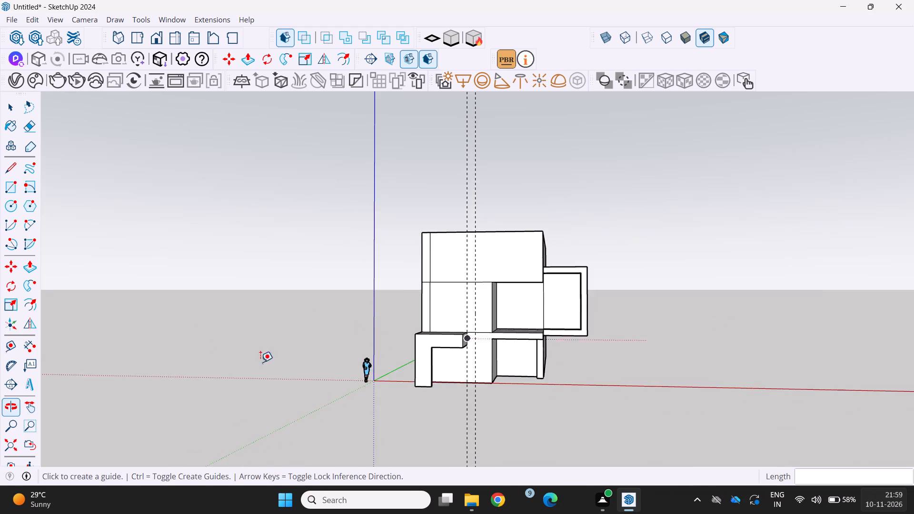
scroll(206, 345, "up", 3)
middle_click_drag(361, 306, 326, 373)
scroll(573, 310, "up", 4)
middle_click_drag(518, 306, 563, 275)
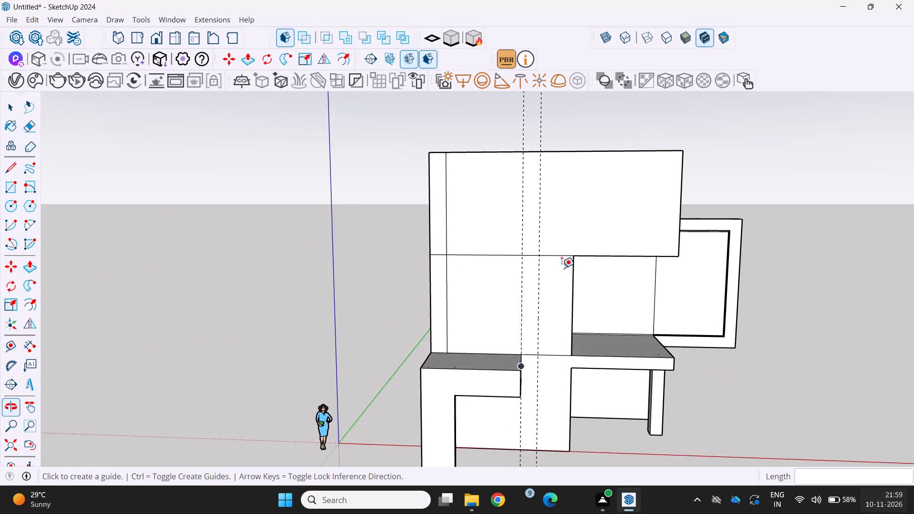
scroll(415, 287, "up", 4)
middle_click_drag(548, 280, 470, 302)
scroll(470, 302, "down", 8)
middle_click_drag(482, 315, 520, 277)
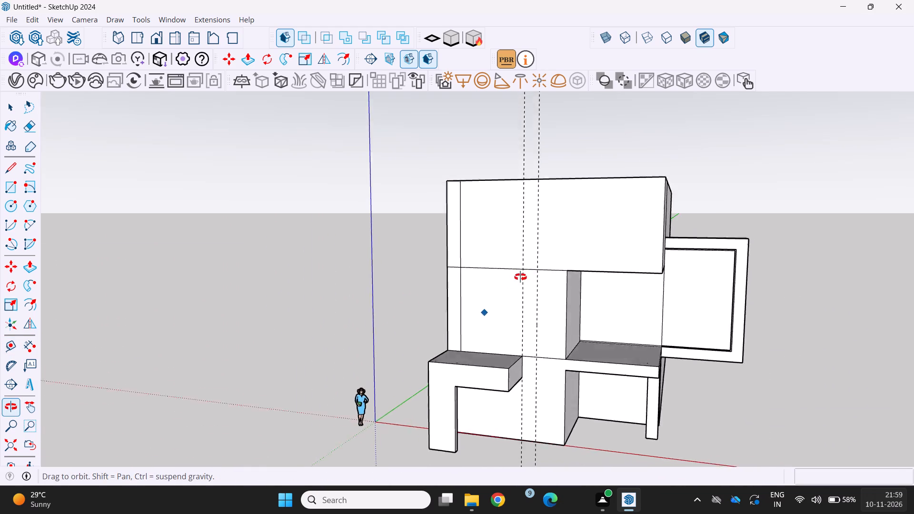
middle_click_drag(520, 277, 527, 277)
scroll(532, 277, "down", 3)
middle_click_drag(530, 283, 523, 348)
scroll(508, 321, "up", 5)
middle_click_drag(537, 286, 551, 231)
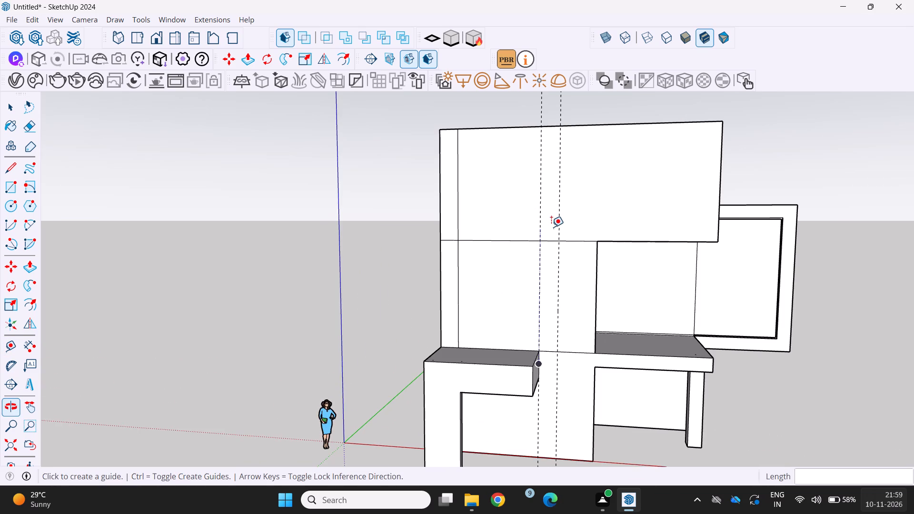
scroll(550, 226, "up", 1)
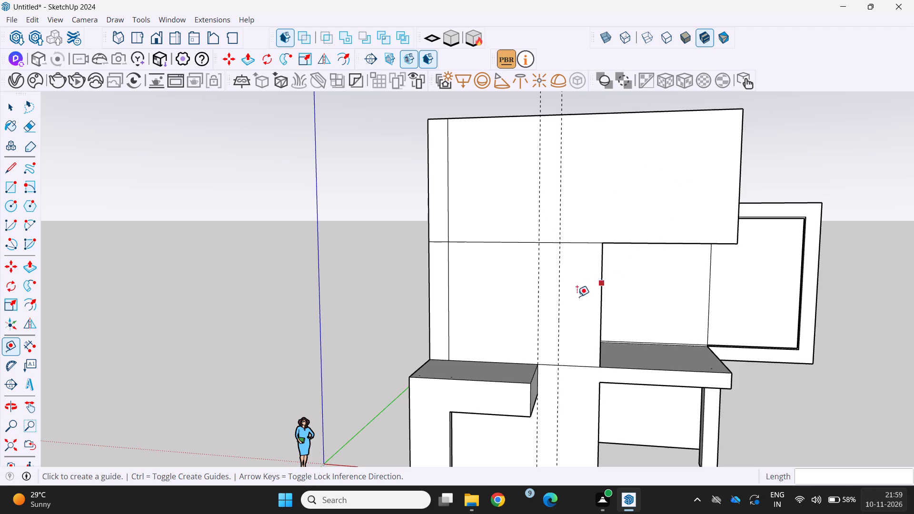
middle_click_drag(547, 292, 559, 287)
scroll(559, 286, "up", 3)
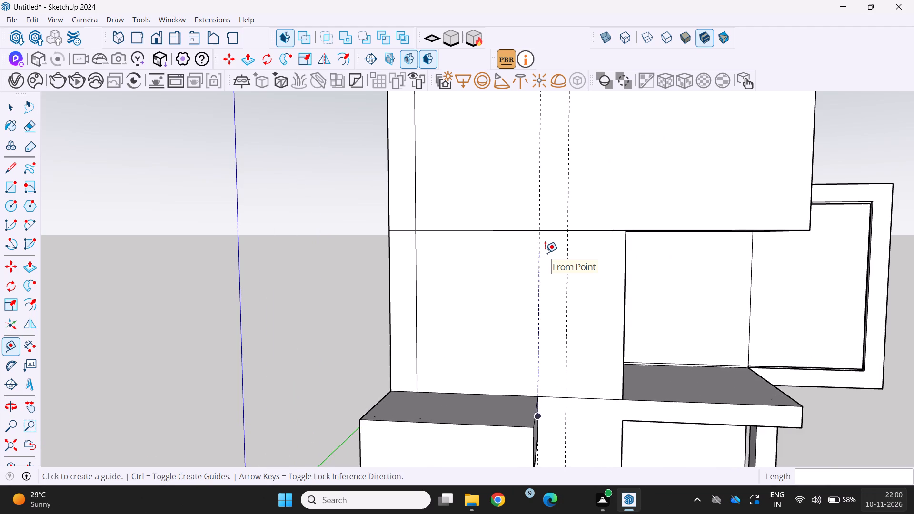
scroll(549, 253, "down", 2)
middle_click_drag(549, 253, 545, 289)
scroll(546, 289, "down", 3)
scroll(539, 287, "up", 2)
middle_click(538, 286)
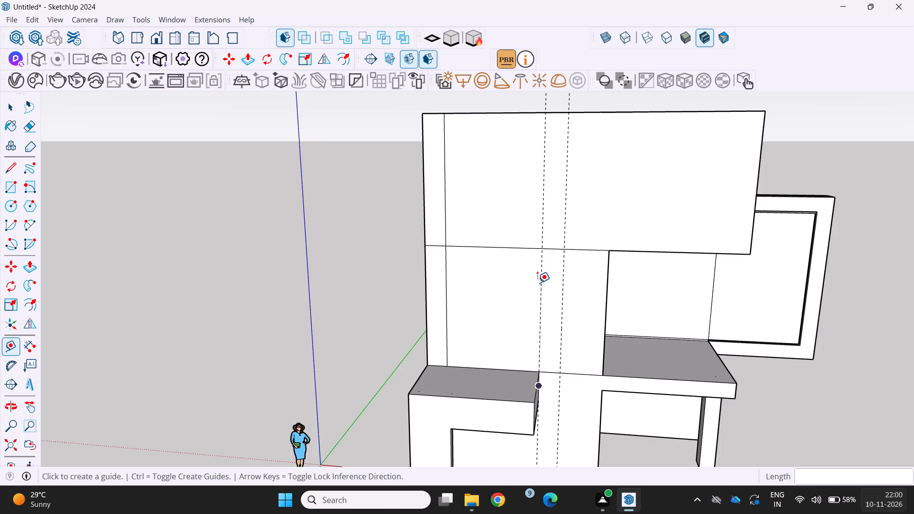
Draw a 2' by 12' rectangle between the two guides, from the floor line under the upper storey down to the canopy-top line.
scroll(537, 283, "down", 4)
scroll(537, 278, "up", 7)
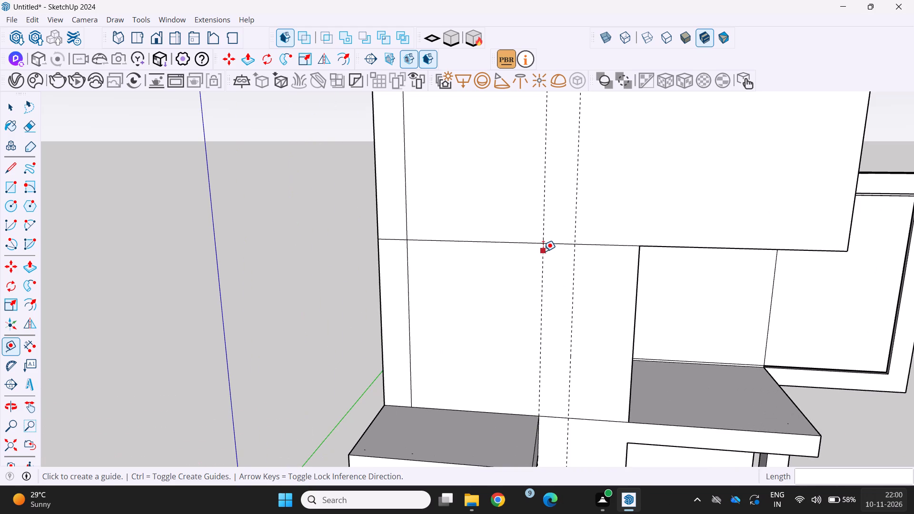
key("r")
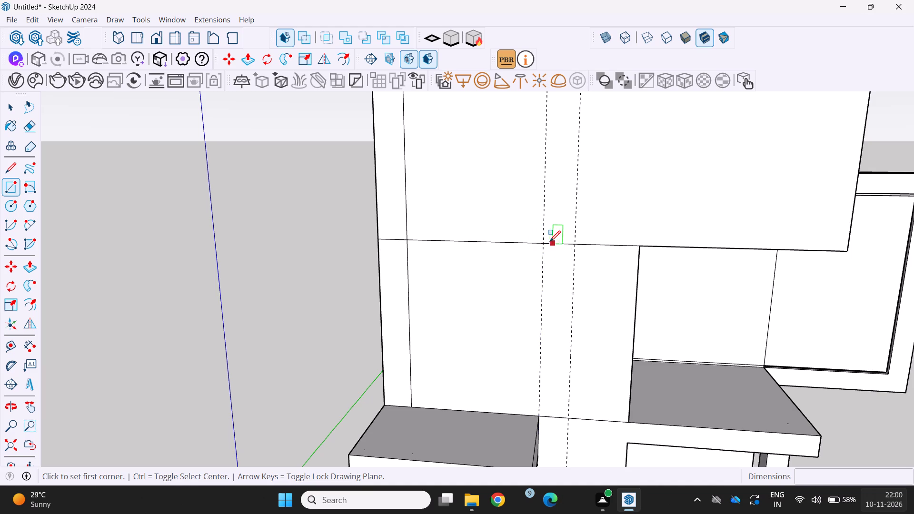
left_click(546, 243)
scroll(564, 398, "up", 1)
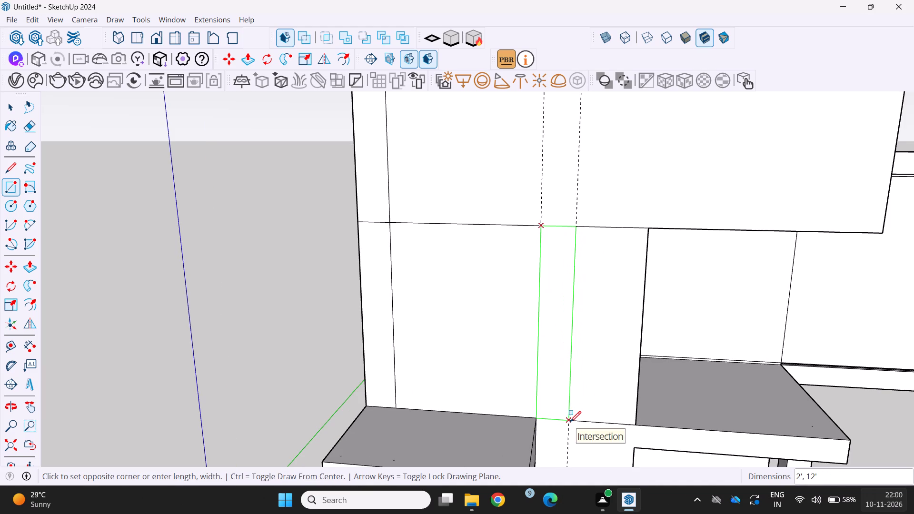
left_click(570, 422)
Push/Pull the narrow rectangle between the guides outward 7', flush with the front face of the front canopy.
scroll(560, 410, "down", 5)
middle_click_drag(552, 404, 519, 449)
scroll(521, 426, "down", 6)
middle_click_drag(530, 403, 530, 401)
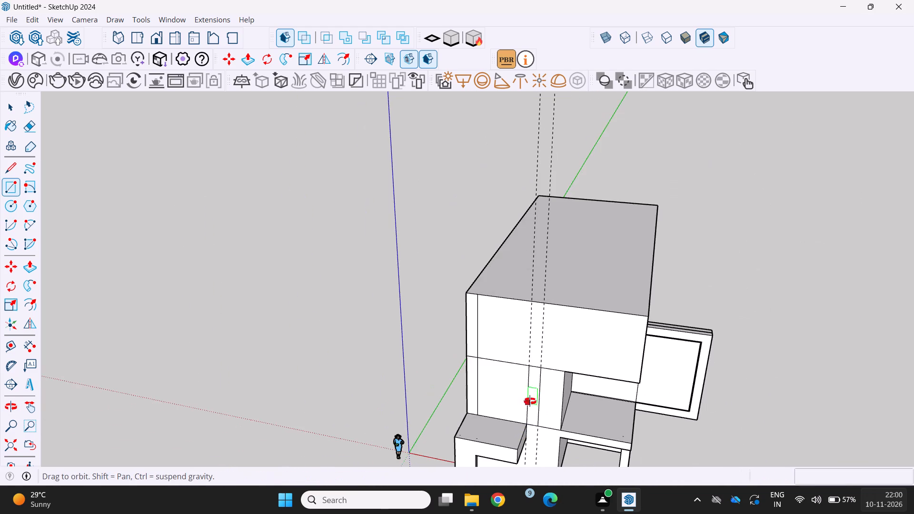
middle_click_drag(530, 401, 555, 340)
scroll(527, 359, "down", 7)
scroll(506, 415, "up", 4)
middle_click_drag(541, 393, 472, 406)
scroll(534, 393, "up", 1)
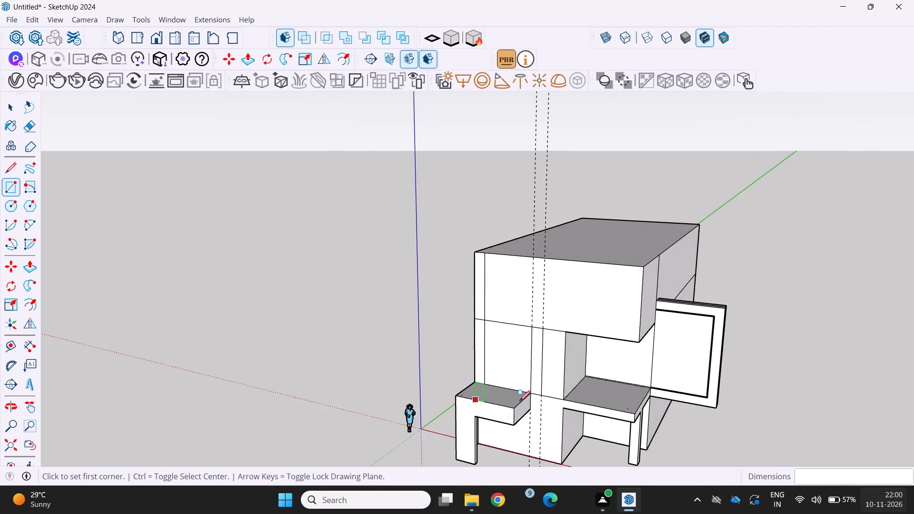
scroll(527, 395, "up", 5)
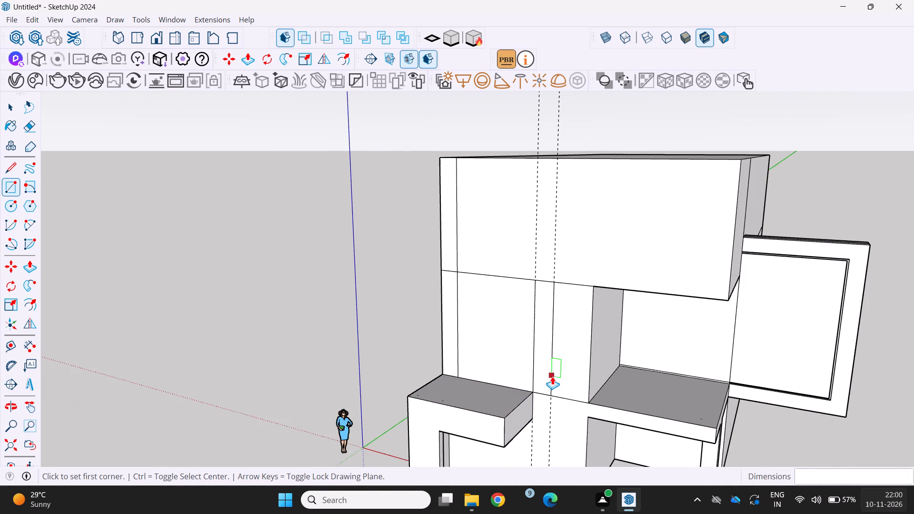
key("p")
left_click(542, 356)
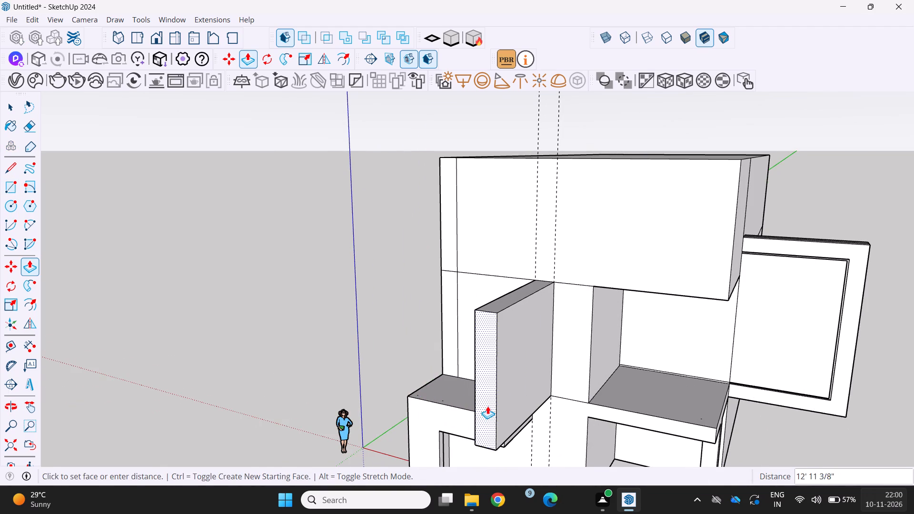
left_click(435, 414)
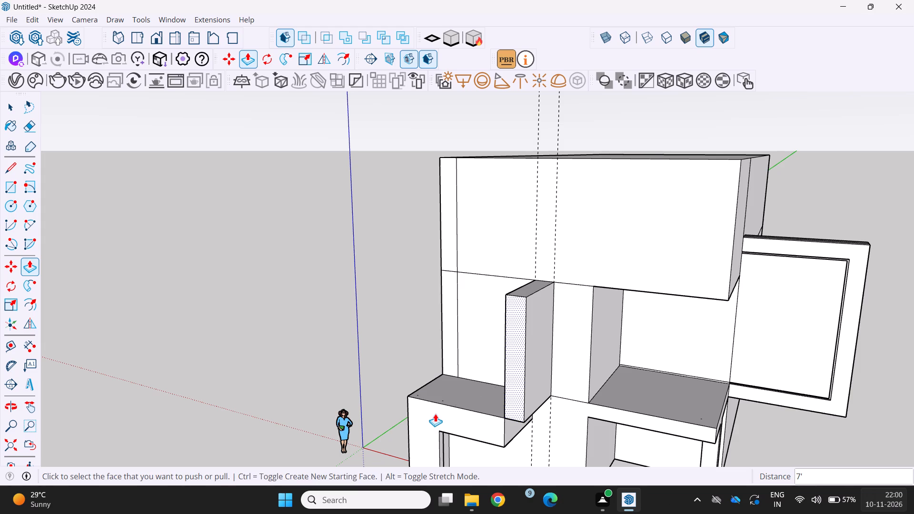
Examine the projecting vertical fin and its alignment with the canopy and upper storey from the corner, below and above.
scroll(441, 416, "down", 5)
middle_click_drag(439, 418, 316, 410)
middle_click_drag(358, 402, 631, 319)
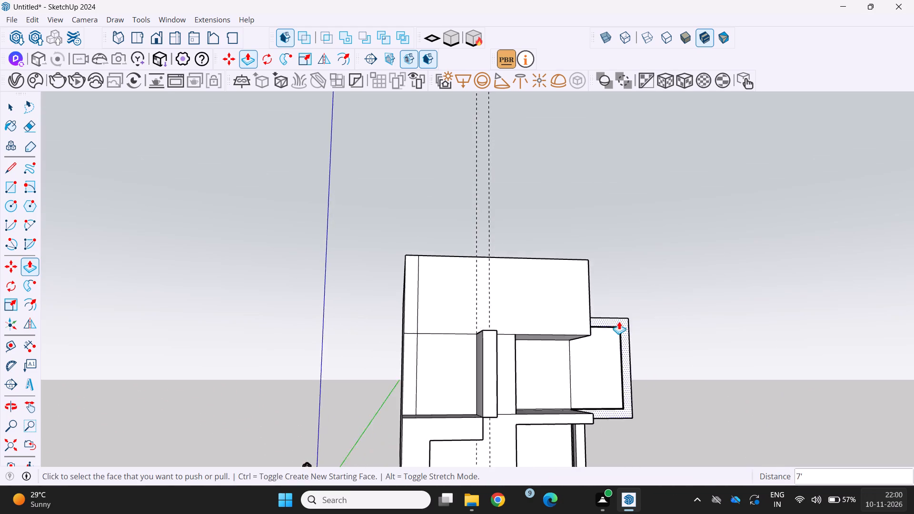
scroll(605, 328, "down", 5)
middle_click_drag(575, 342, 494, 435)
scroll(495, 435, "down", 2)
middle_click_drag(481, 413, 439, 368)
scroll(452, 384, "up", 4)
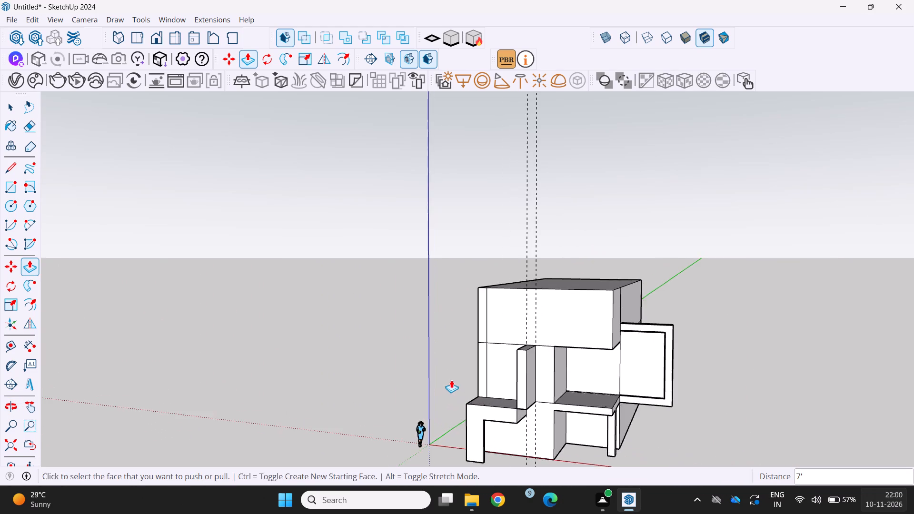
middle_click_drag(455, 382, 390, 377)
scroll(408, 393, "up", 4)
scroll(405, 375, "down", 5)
middle_click_drag(432, 352, 433, 353)
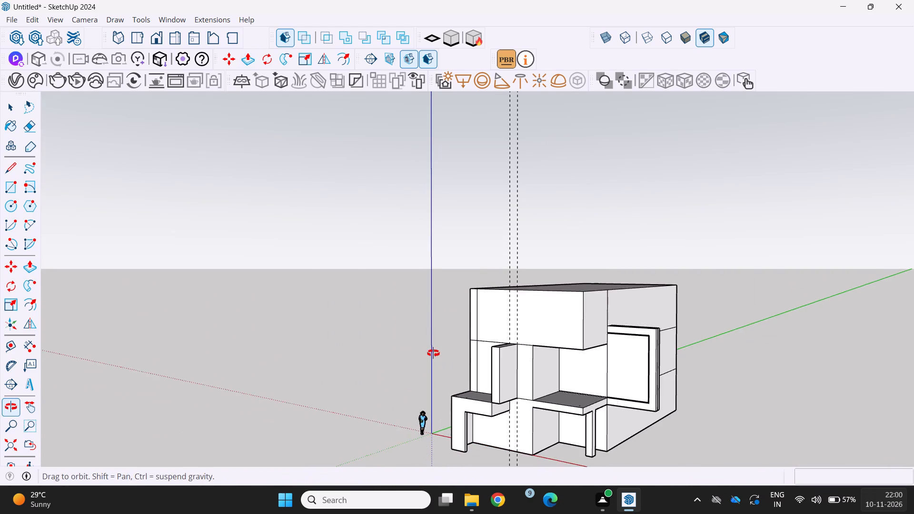
middle_click_drag(433, 353, 403, 419)
scroll(415, 401, "down", 5)
middle_click_drag(415, 400, 545, 337)
scroll(481, 439, "up", 4)
middle_click_drag(483, 425, 484, 420)
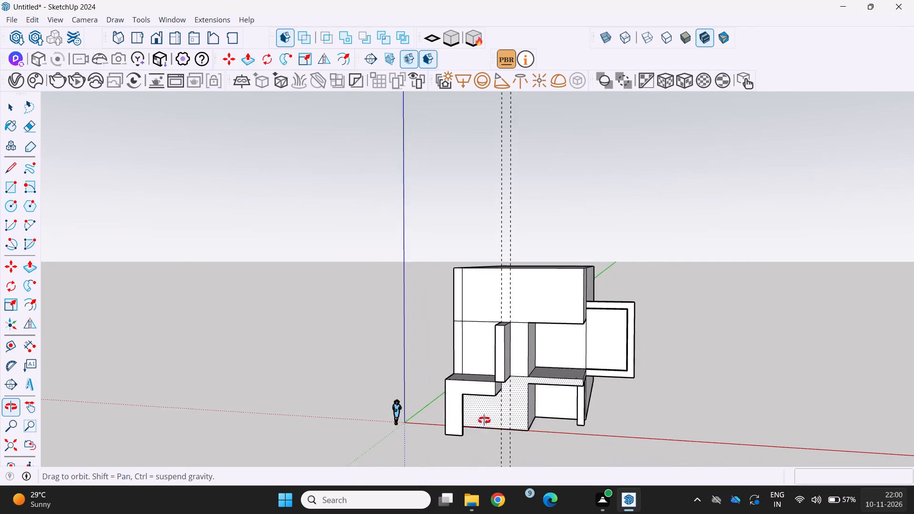
middle_click_drag(484, 420, 524, 333)
scroll(524, 333, "down", 4)
middle_click_drag(520, 330, 453, 456)
scroll(489, 401, "down", 1)
scroll(464, 412, "up", 4)
middle_click_drag(470, 397, 465, 400)
scroll(470, 397, "up", 1)
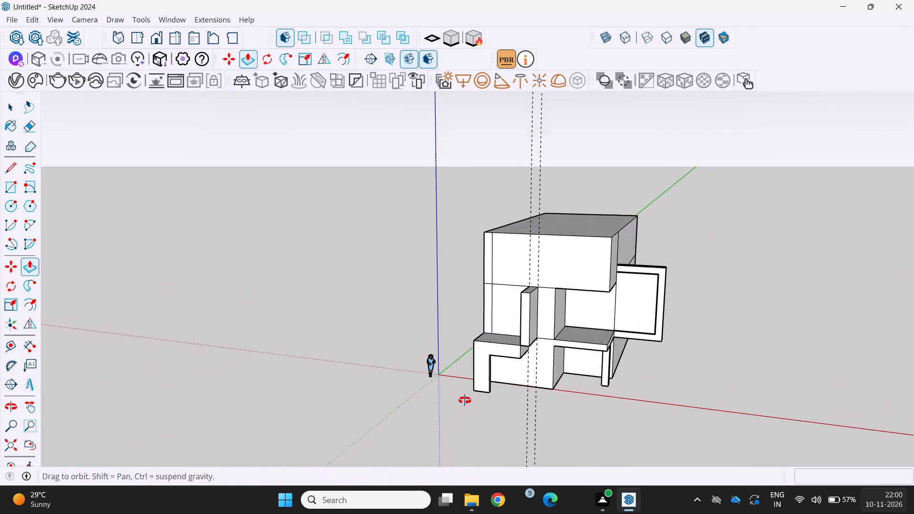
middle_click_drag(465, 400, 456, 406)
scroll(448, 401, "up", 2)
middle_click_drag(446, 400, 417, 418)
scroll(456, 401, "up", 3)
middle_click_drag(456, 399, 455, 397)
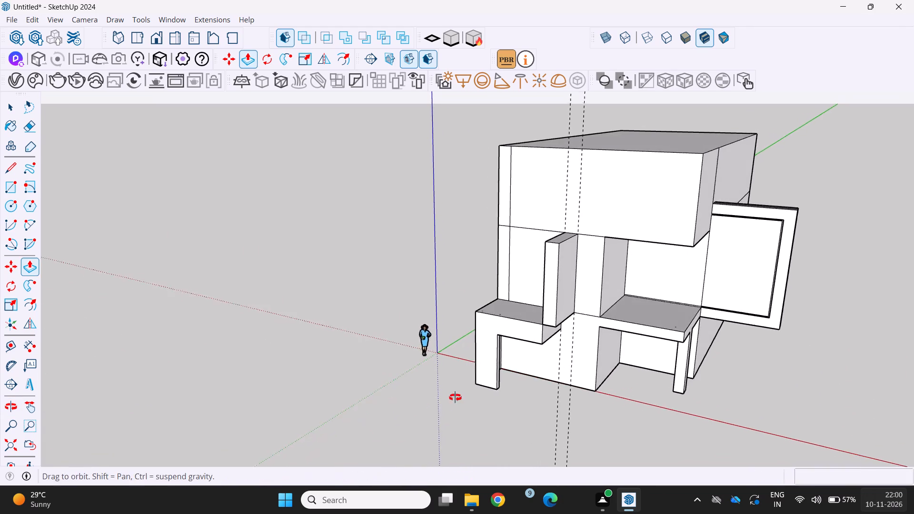
Examine the fin, canopies and overhanging upper storey from the front, the front corner and above.
middle_click_drag(455, 397, 447, 406)
scroll(447, 406, "up", 1)
scroll(450, 403, "down", 5)
middle_click_drag(458, 390, 543, 338)
scroll(542, 338, "down", 5)
middle_click_drag(543, 351, 542, 351)
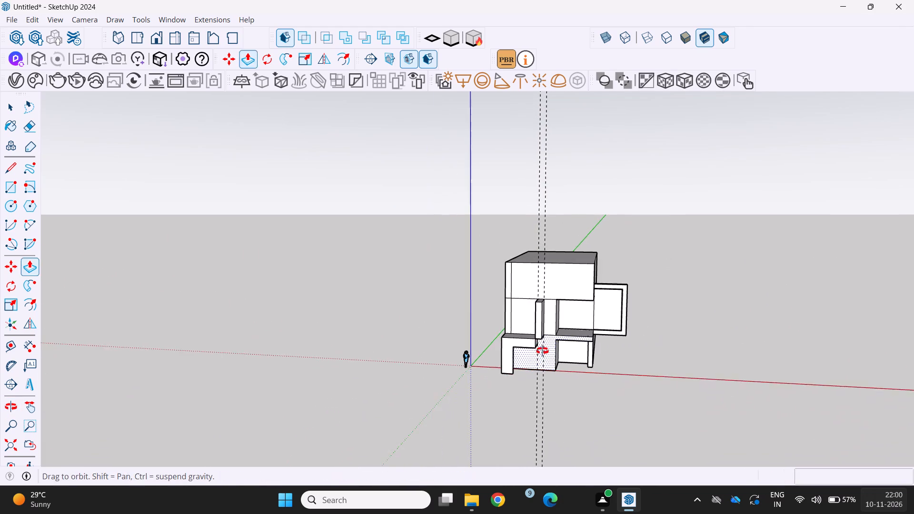
middle_click_drag(542, 351, 523, 385)
scroll(632, 416, "up", 3)
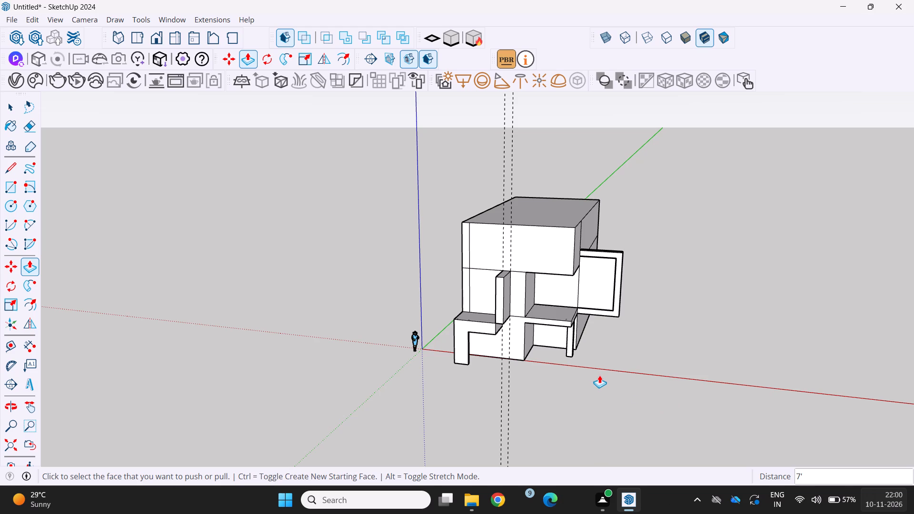
scroll(599, 375, "down", 4)
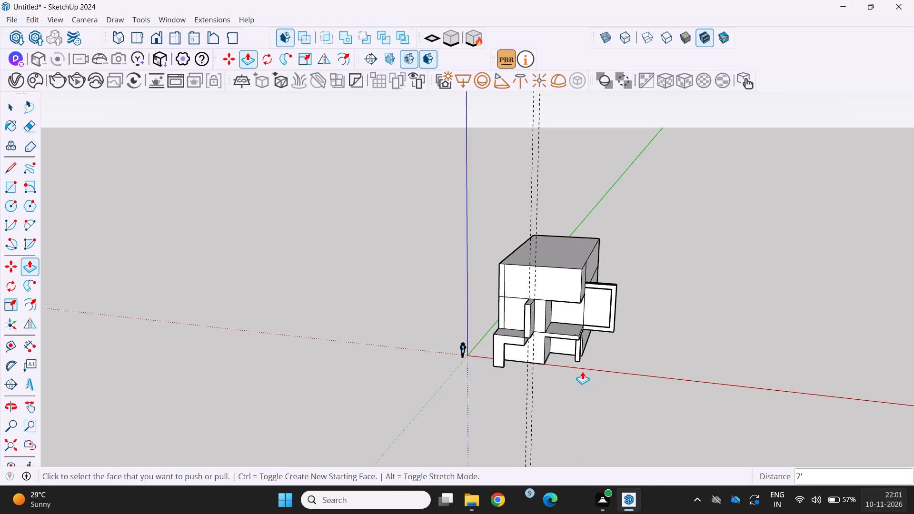
scroll(581, 369, "up", 2)
middle_click_drag(577, 364, 552, 366)
scroll(469, 342, "up", 4)
middle_click_drag(467, 335, 440, 344)
scroll(524, 342, "up", 3)
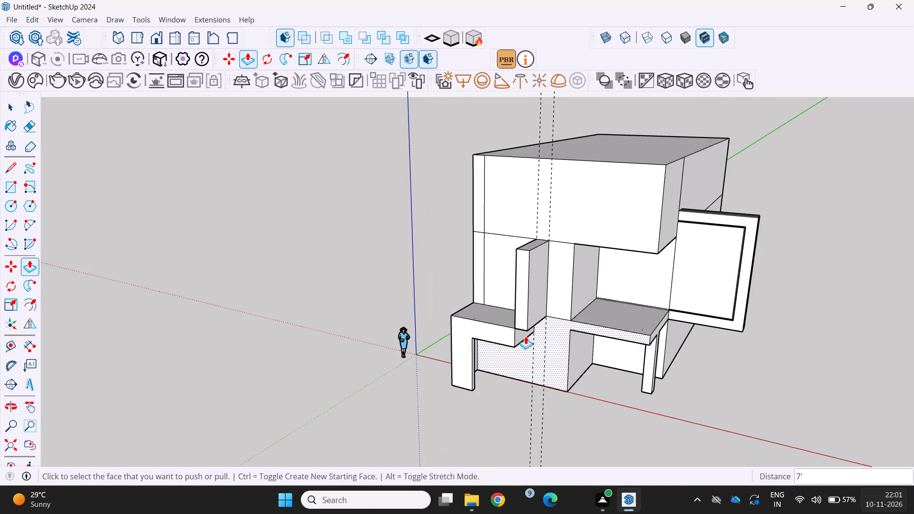
middle_click_drag(551, 315, 533, 363)
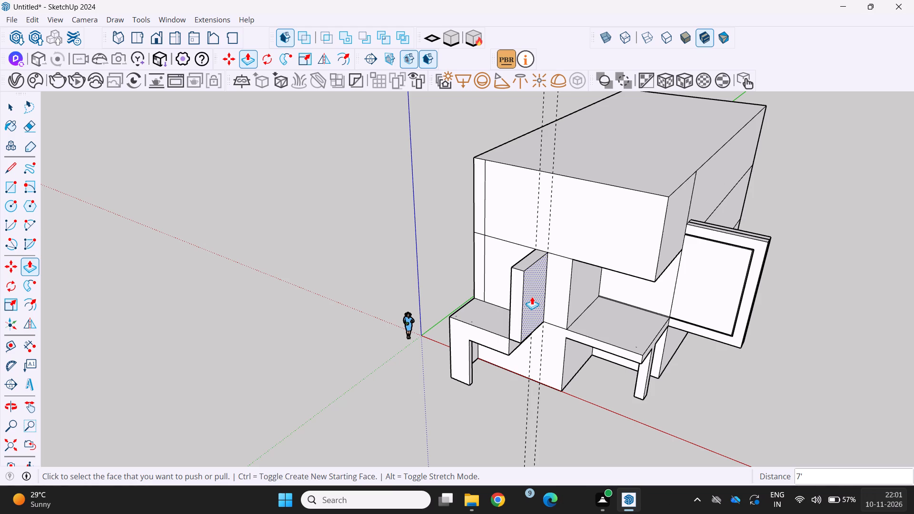
middle_click_drag(542, 288, 596, 271)
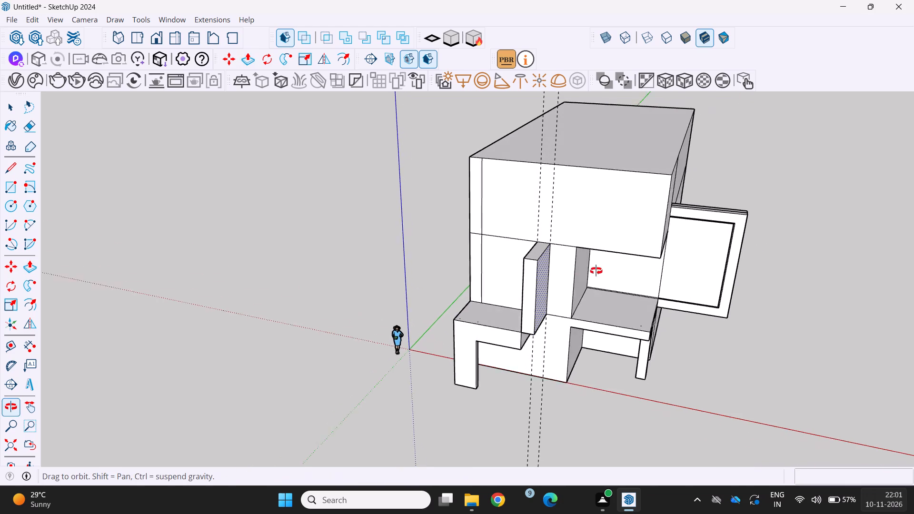
middle_click_drag(596, 271, 597, 271)
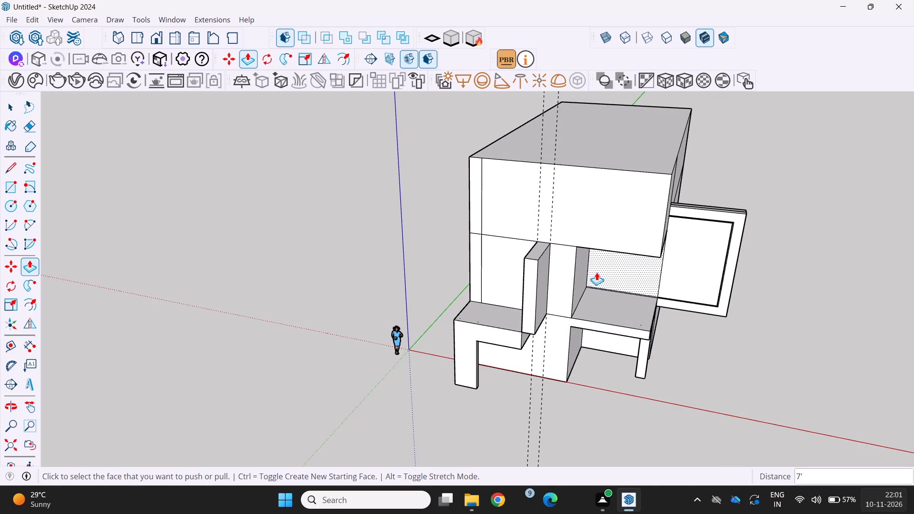
scroll(595, 275, "down", 5)
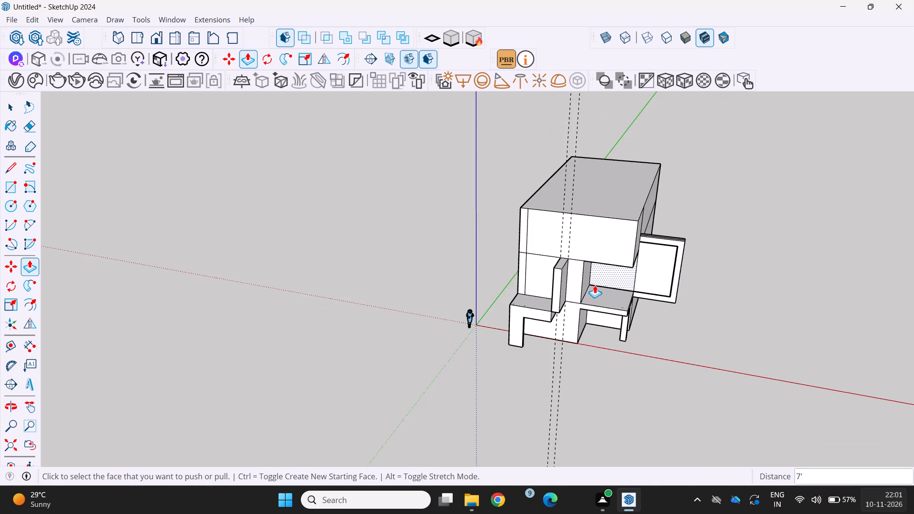
middle_click_drag(595, 285, 572, 227)
scroll(582, 256, "up", 3)
middle_click_drag(581, 255, 623, 287)
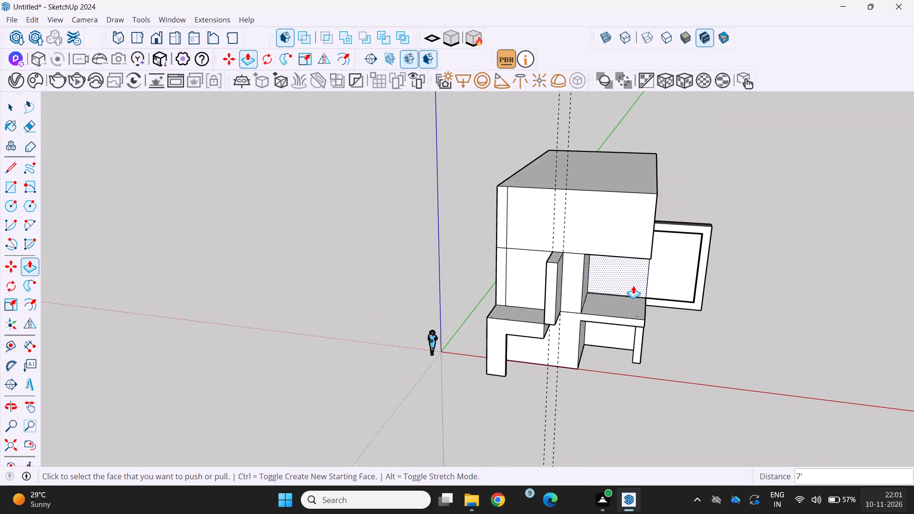
scroll(632, 286, "down", 3)
middle_click_drag(631, 287, 503, 317)
scroll(682, 339, "up", 3)
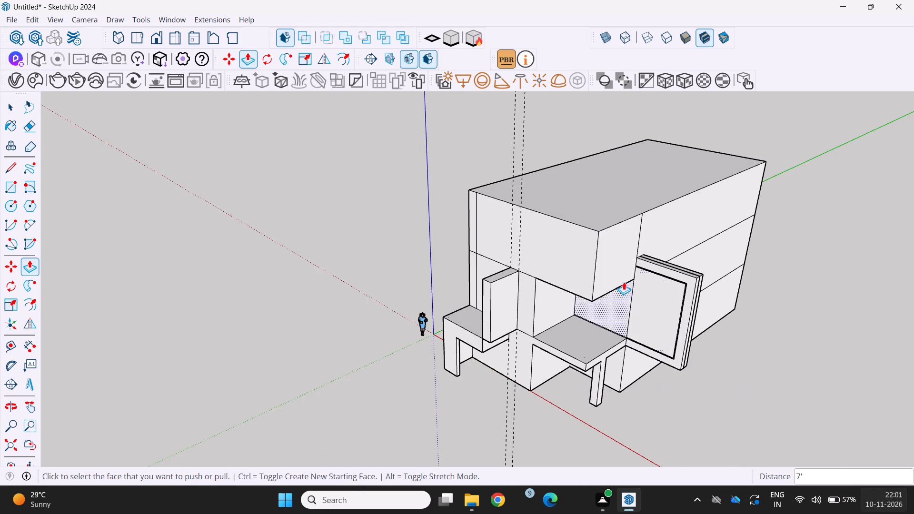
middle_click_drag(621, 281, 679, 267)
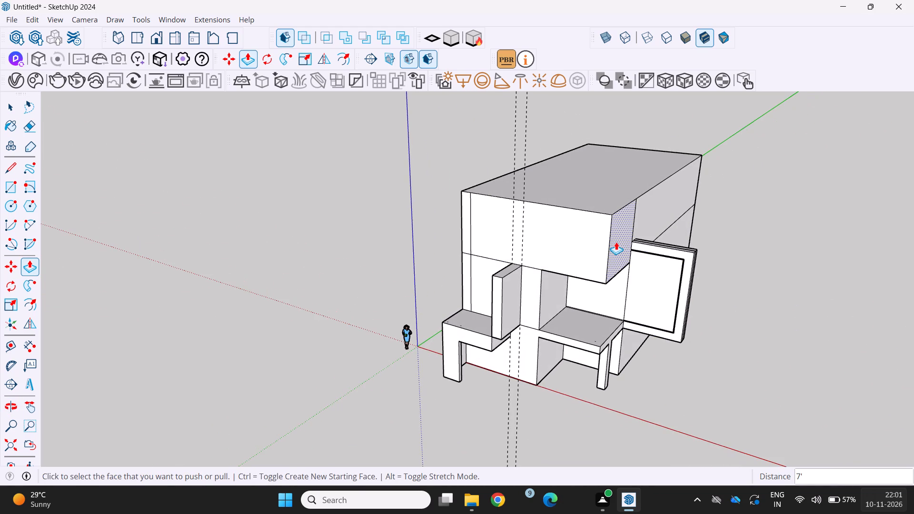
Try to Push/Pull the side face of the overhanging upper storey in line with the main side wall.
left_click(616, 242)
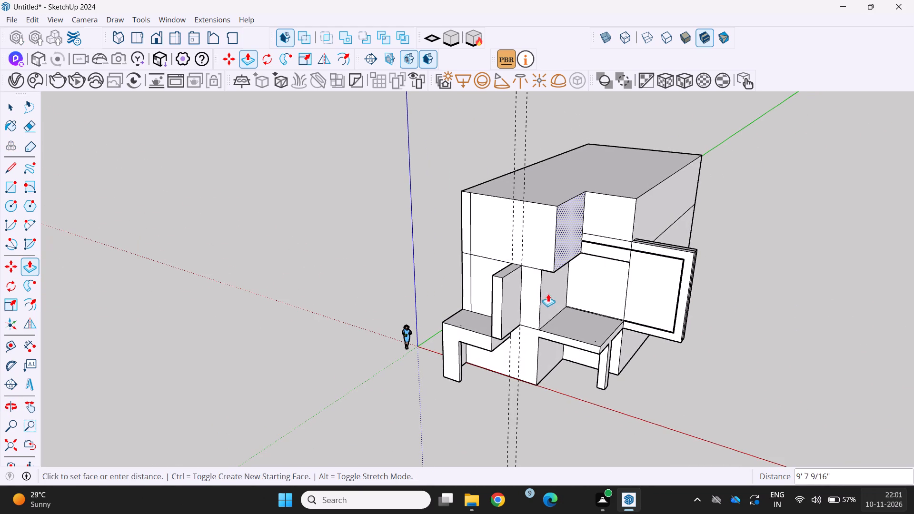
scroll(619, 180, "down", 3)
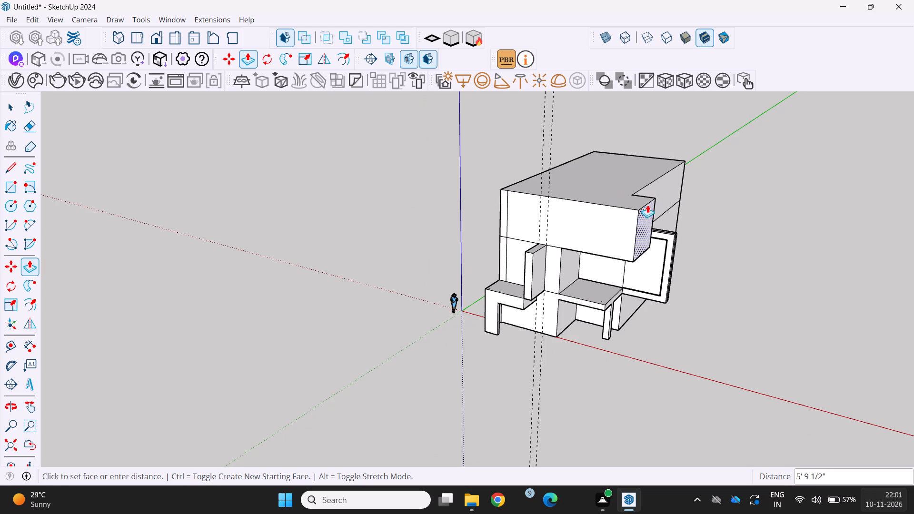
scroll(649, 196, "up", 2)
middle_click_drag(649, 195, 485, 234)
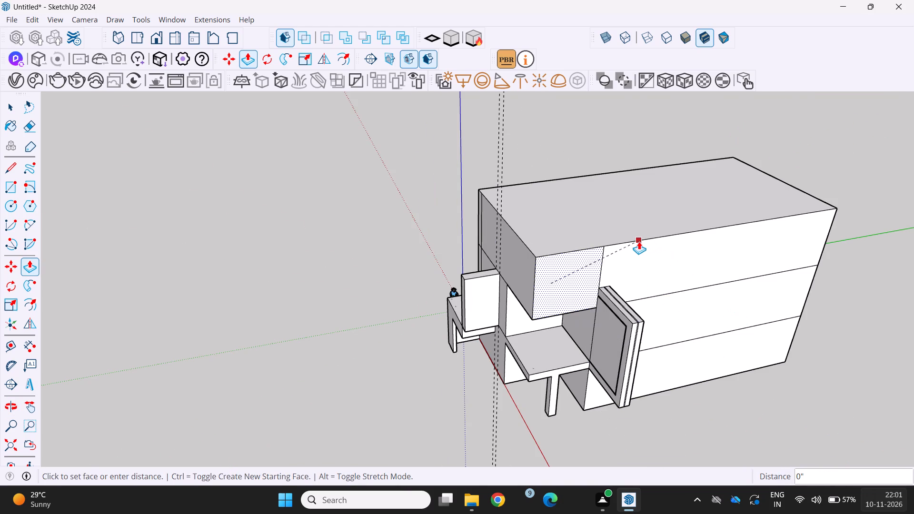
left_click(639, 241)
Examine the overall massing of the house from the front, the corner, above and at ground level.
scroll(596, 282, "down", 4)
middle_click_drag(594, 284, 674, 284)
middle_click_drag(480, 379, 695, 283)
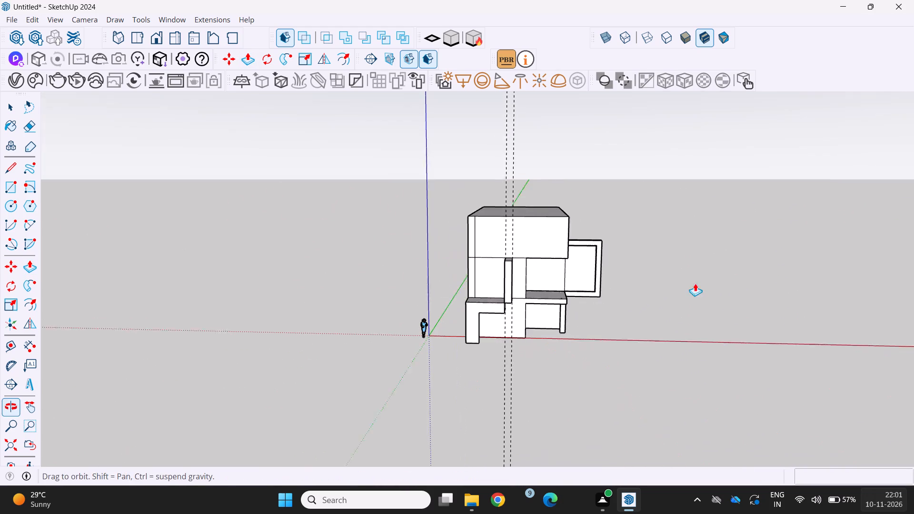
middle_click_drag(695, 283, 694, 283)
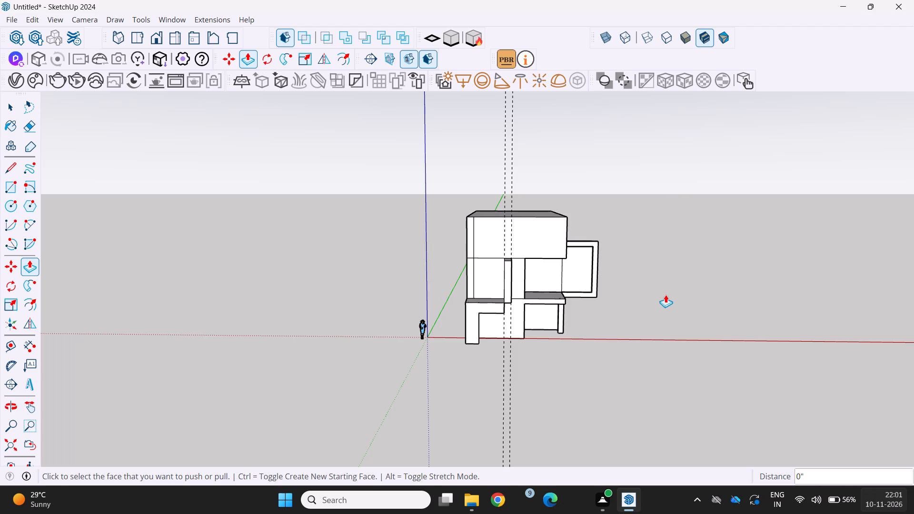
scroll(731, 352, "down", 1)
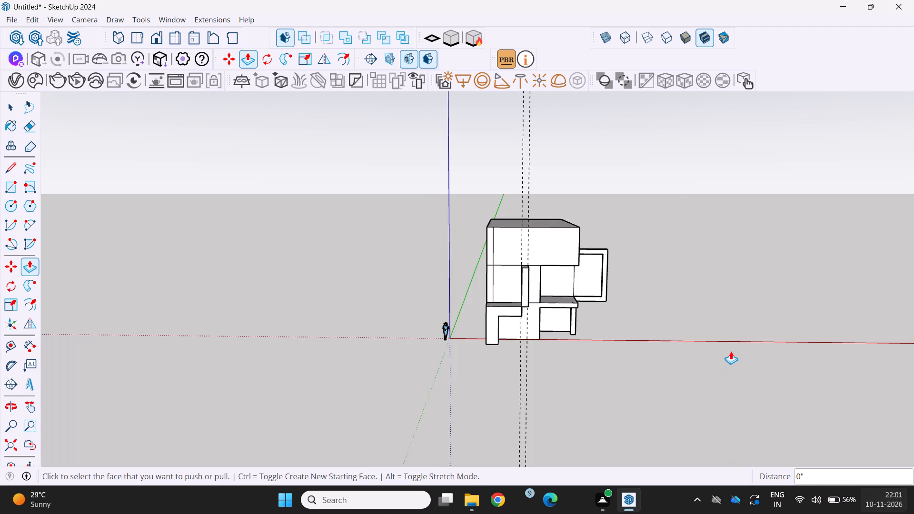
middle_click_drag(617, 315, 464, 372)
scroll(480, 356, "up", 3)
middle_click_drag(480, 353, 381, 378)
scroll(427, 367, "up", 3)
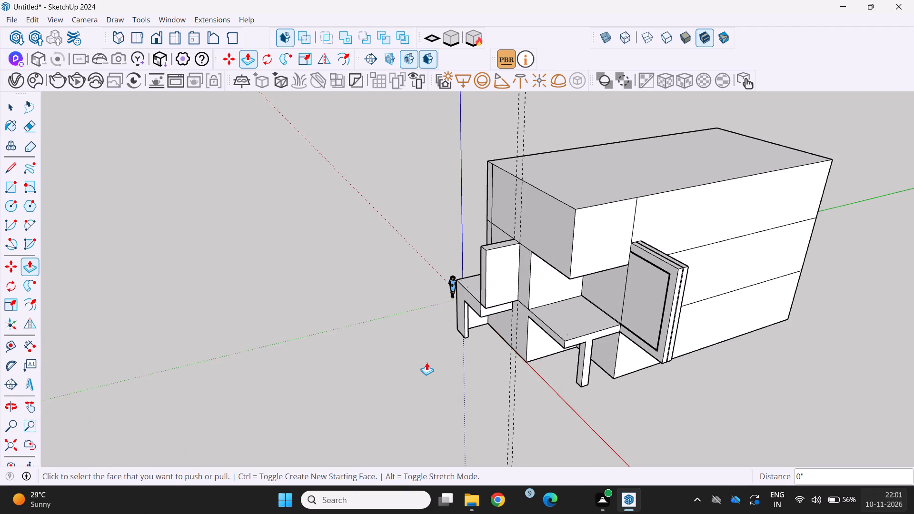
scroll(427, 363, "down", 1)
middle_click_drag(426, 362, 489, 346)
scroll(634, 350, "up", 3)
middle_click_drag(635, 349, 754, 348)
scroll(729, 361, "down", 1)
middle_click_drag(725, 364, 564, 403)
scroll(556, 395, "down", 1)
middle_click_drag(556, 395, 605, 373)
scroll(604, 373, "down", 4)
middle_click_drag(606, 376, 670, 336)
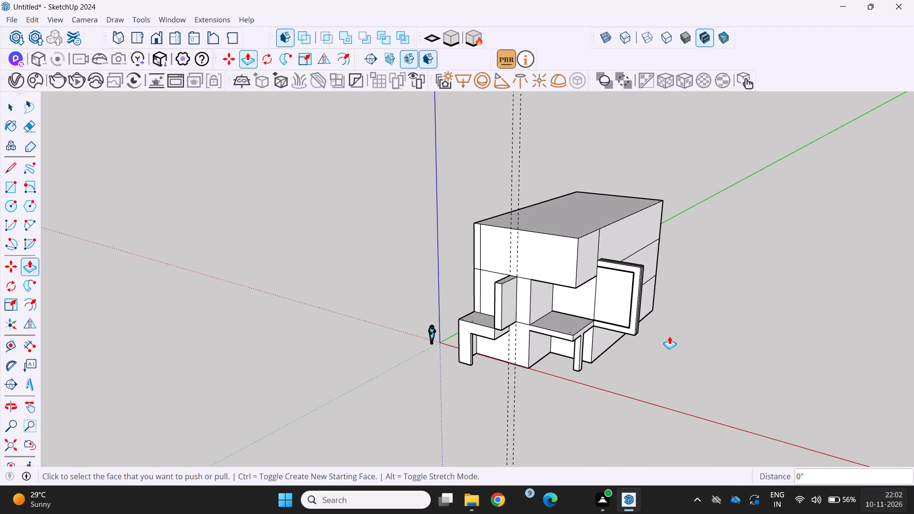
middle_click_drag(675, 335, 675, 334)
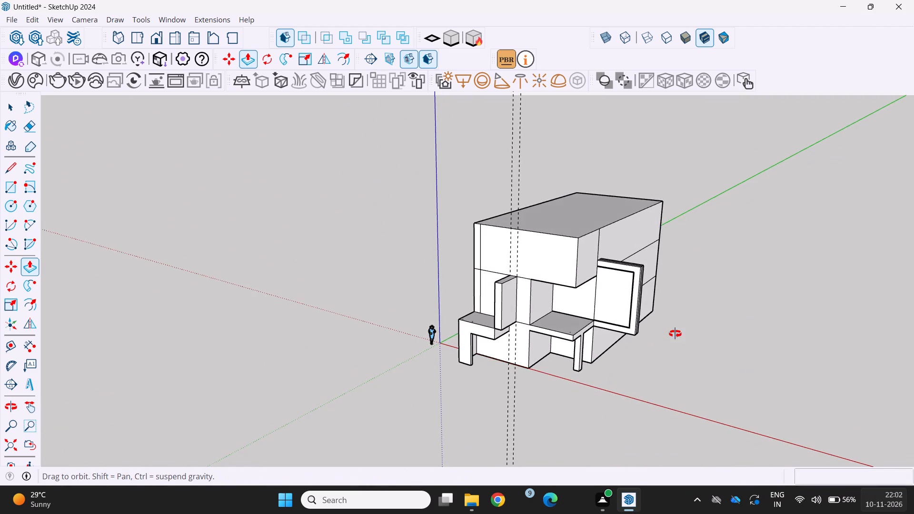
middle_click_drag(675, 334, 515, 368)
middle_click_drag(487, 359, 643, 380)
scroll(641, 380, "down", 5)
middle_click_drag(662, 417, 769, 255)
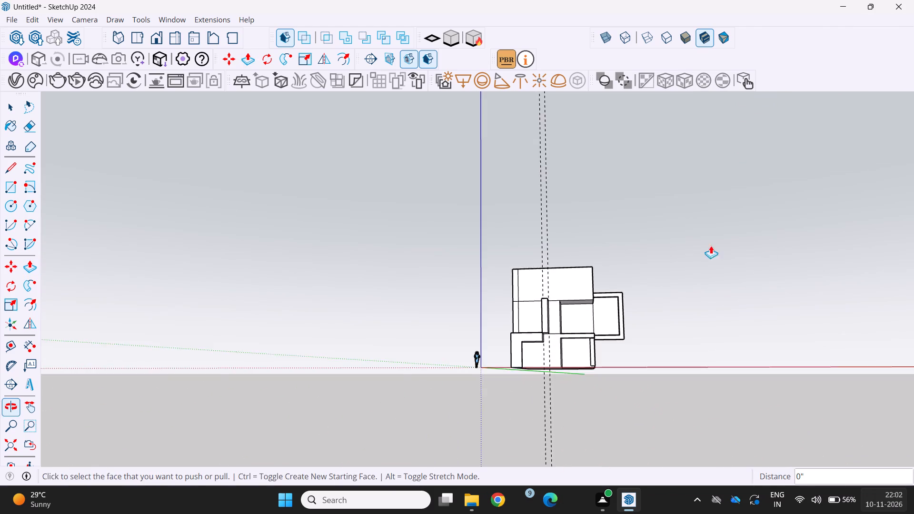
scroll(529, 268, "up", 3)
middle_click_drag(529, 268, 524, 329)
scroll(540, 300, "up", 1)
middle_click_drag(540, 297, 520, 340)
scroll(520, 340, "up", 1)
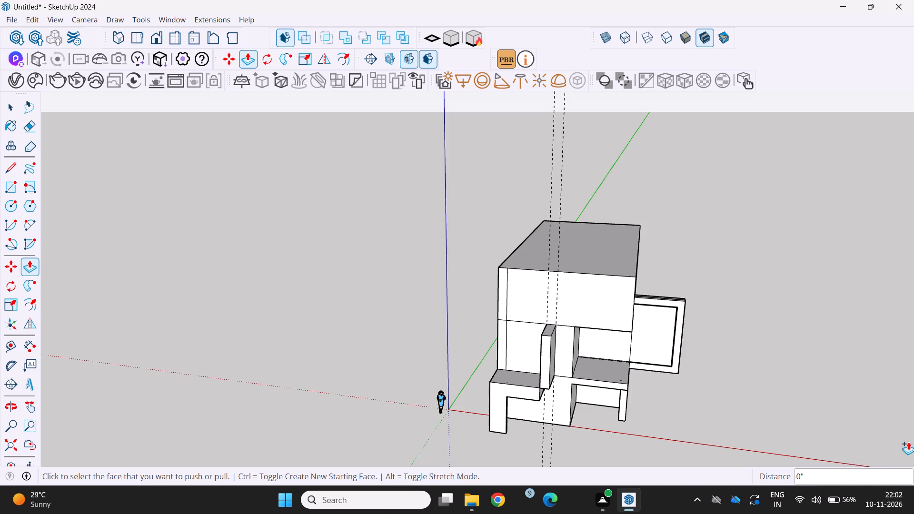
Examine the front facade and side panel from a low corner view and from above.
scroll(908, 442, "down", 1)
scroll(877, 410, "down", 5)
middle_click_drag(680, 392, 525, 301)
scroll(515, 286, "down", 7)
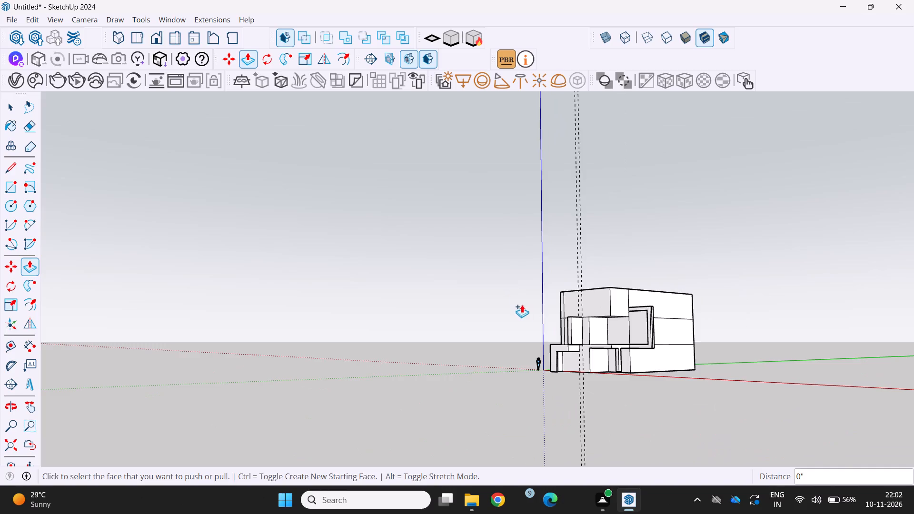
scroll(524, 308, "up", 4)
middle_click_drag(527, 326, 576, 412)
scroll(602, 294, "up", 4)
middle_click_drag(599, 289, 656, 352)
scroll(656, 352, "up", 1)
scroll(653, 330, "down", 6)
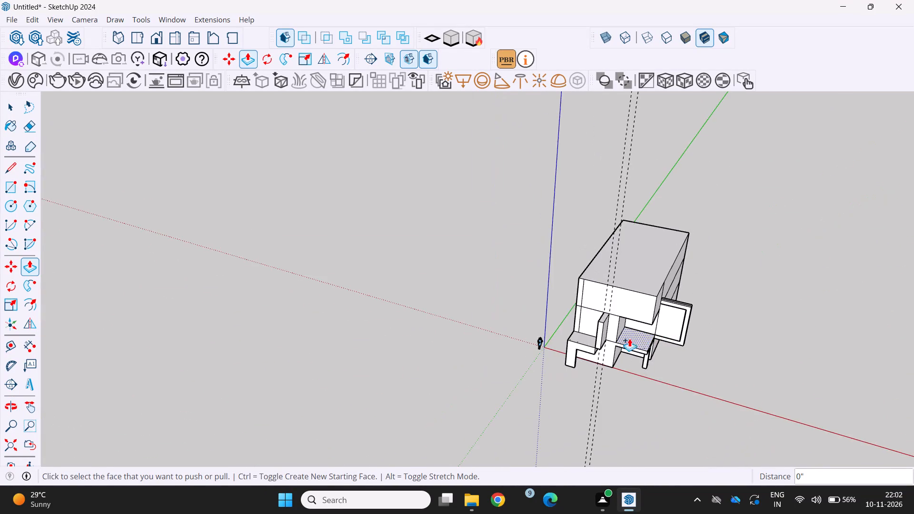
middle_click_drag(597, 342, 574, 306)
scroll(615, 218, "up", 4)
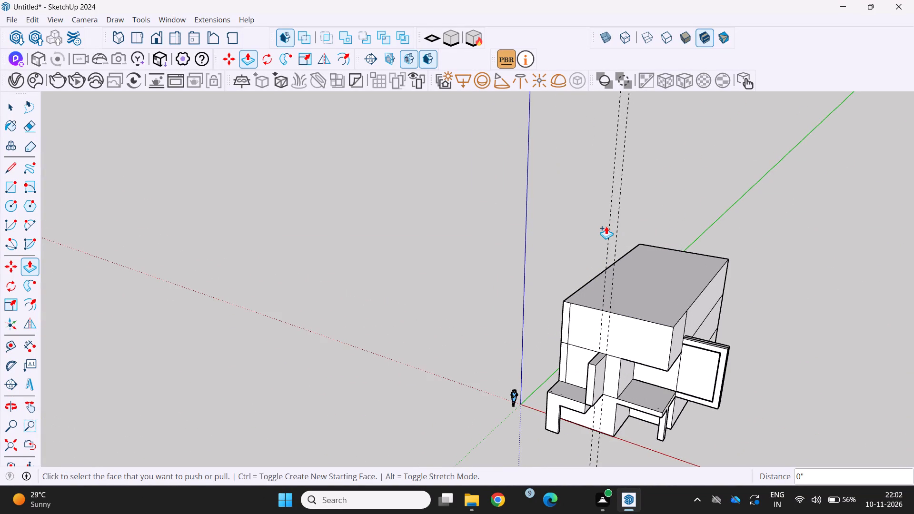
Erase the two vertical guides running through the front facade beside the fin.
key("e")
scroll(605, 226, "down", 3)
middle_click_drag(604, 226, 649, 295)
scroll(630, 257, "up", 3)
scroll(625, 221, "down", 1)
middle_click_drag(624, 220, 461, 139)
scroll(461, 140, "down", 1)
scroll(532, 184, "up", 3)
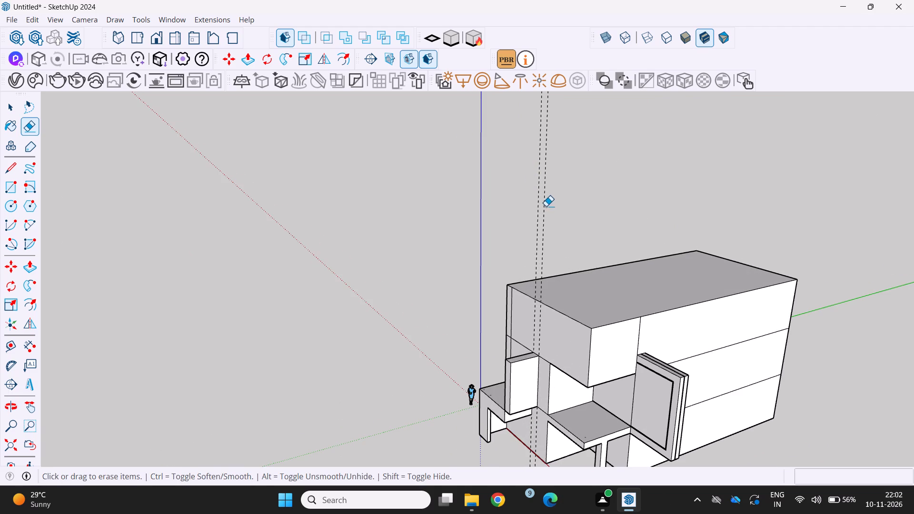
left_click_drag(546, 206, 541, 216)
left_click_drag(534, 210, 554, 198)
Examine the whole house and the open ground around it from the front and the corner.
scroll(552, 198, "down", 4)
middle_click_drag(548, 202, 551, 206)
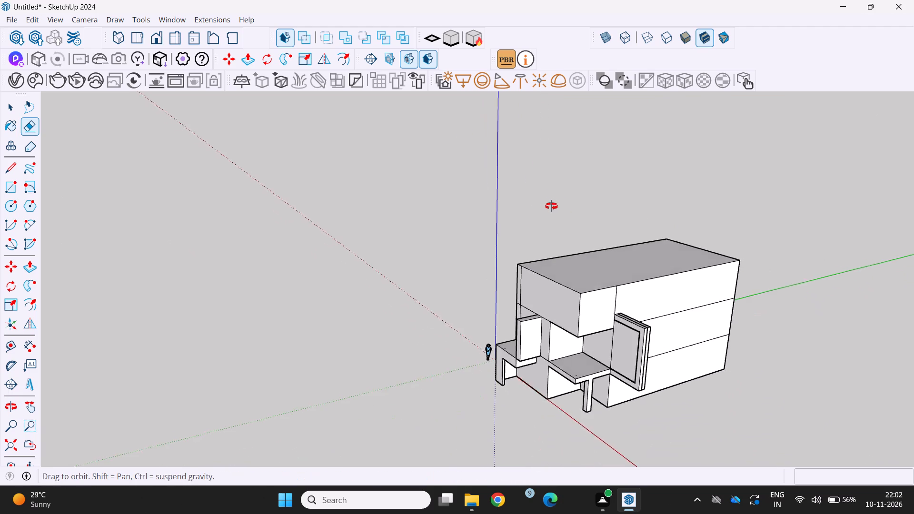
middle_click_drag(551, 206, 747, 236)
middle_click_drag(486, 373, 422, 305)
scroll(417, 305, "down", 4)
middle_click_drag(417, 316, 334, 382)
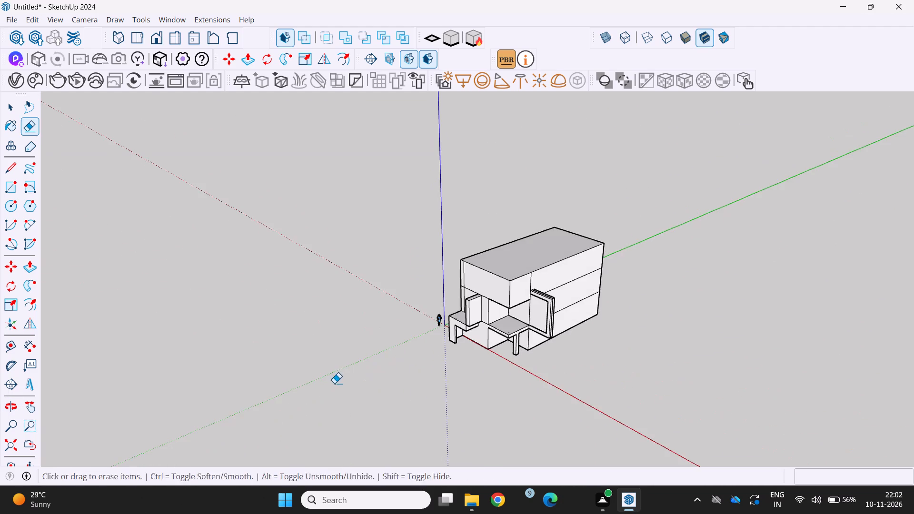
middle_click_drag(417, 397, 306, 299)
scroll(301, 293, "down", 5)
middle_click_drag(308, 303, 548, 422)
scroll(520, 400, "up", 4)
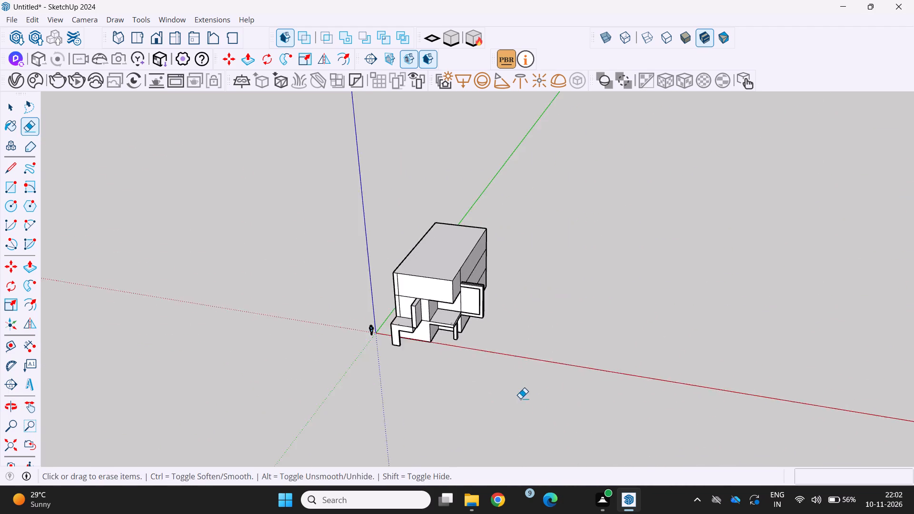
middle_click_drag(526, 393, 549, 375)
scroll(549, 375, "up", 1)
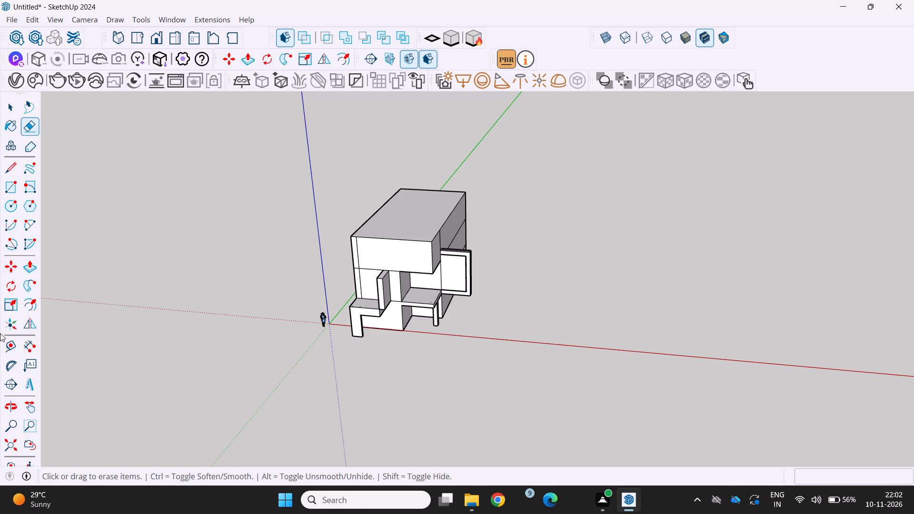
Draw a rectangle of about 25' 3" by 66' on the open ground beside the house, behind the red axis.
left_click(0, 179)
left_click(11, 188)
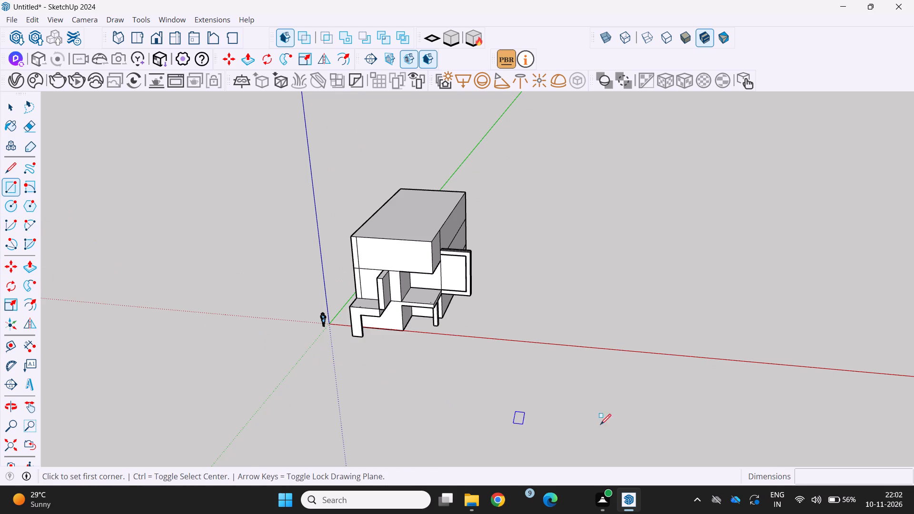
scroll(600, 370, "up", 2)
left_click(572, 331)
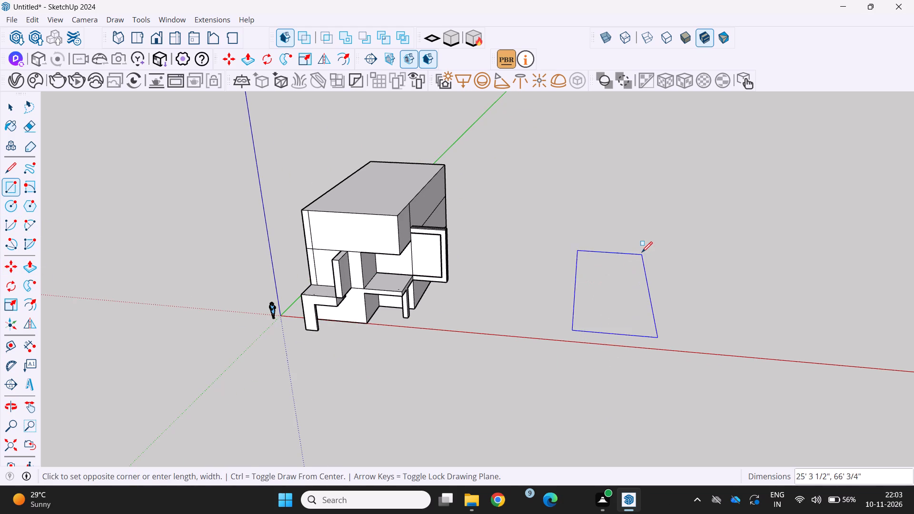
left_click(641, 254)
middle_click(556, 326)
scroll(570, 308, "up", 3)
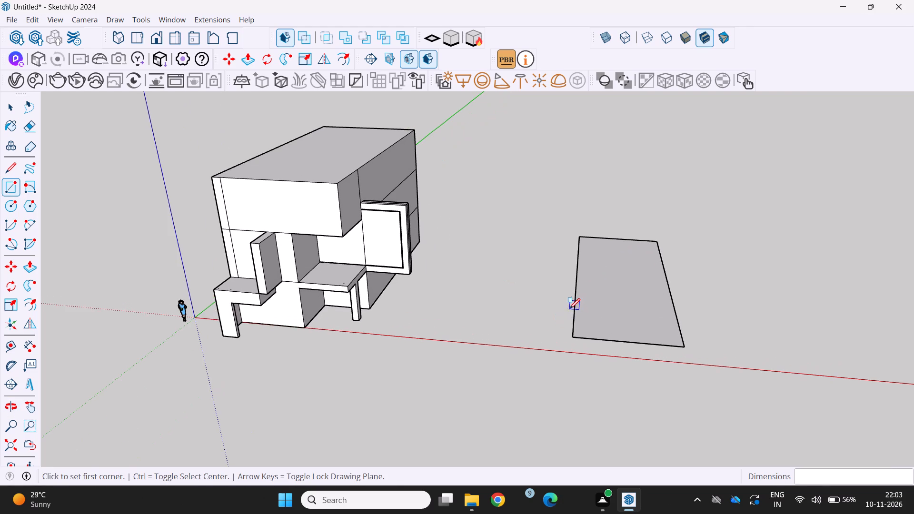
Offset the outline of the ground rectangle inward by about 2' 3".
left_click(569, 308)
key("f")
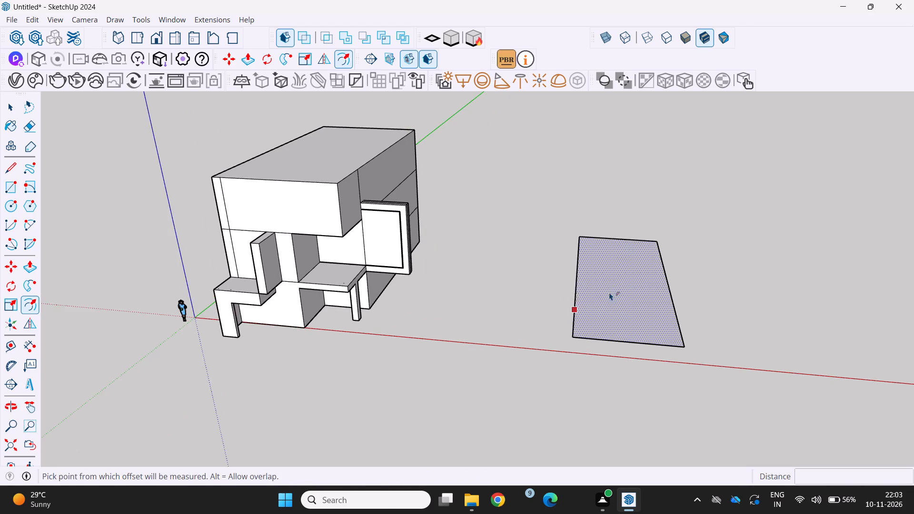
left_click(586, 305)
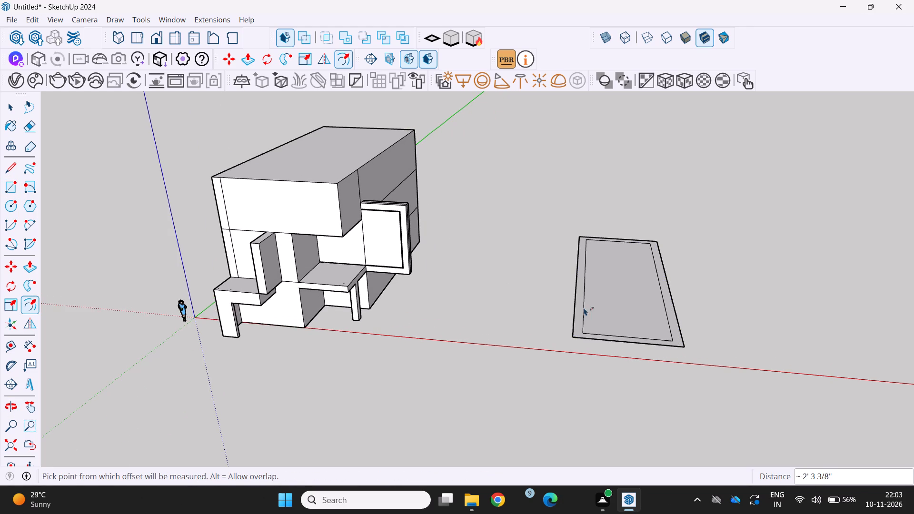
Offset the inner ground rectangle's outline farther inward to form another nested border.
left_click_drag(593, 278, 606, 287)
scroll(603, 281, "up", 2)
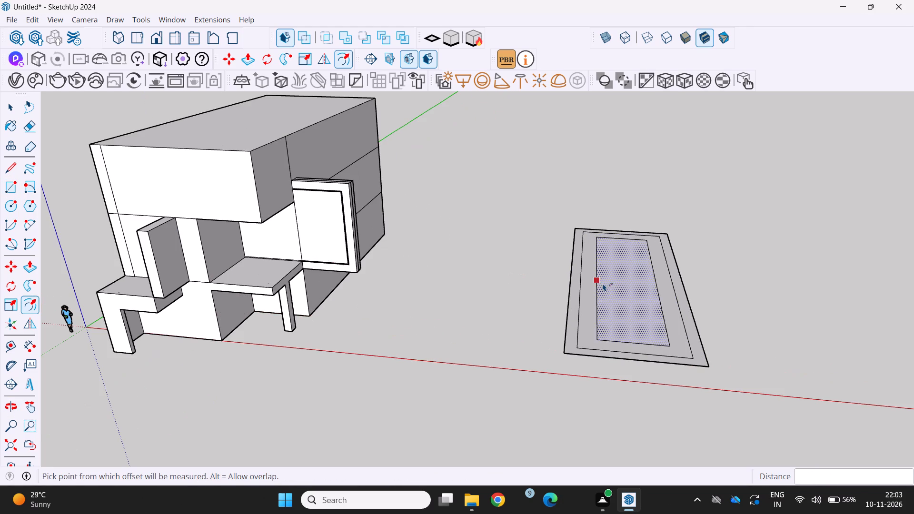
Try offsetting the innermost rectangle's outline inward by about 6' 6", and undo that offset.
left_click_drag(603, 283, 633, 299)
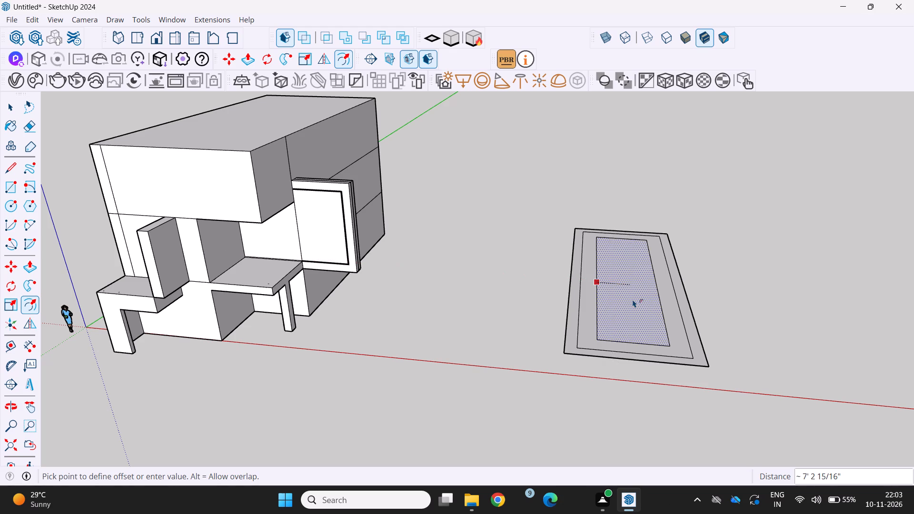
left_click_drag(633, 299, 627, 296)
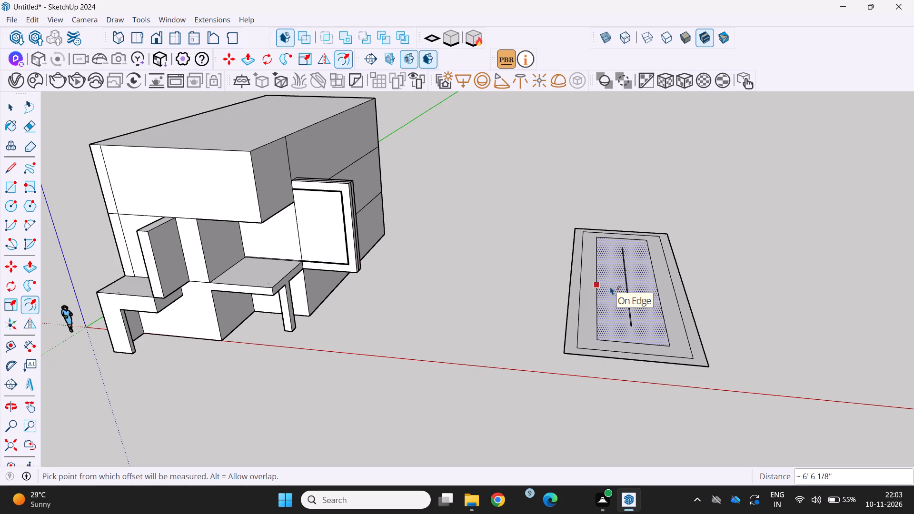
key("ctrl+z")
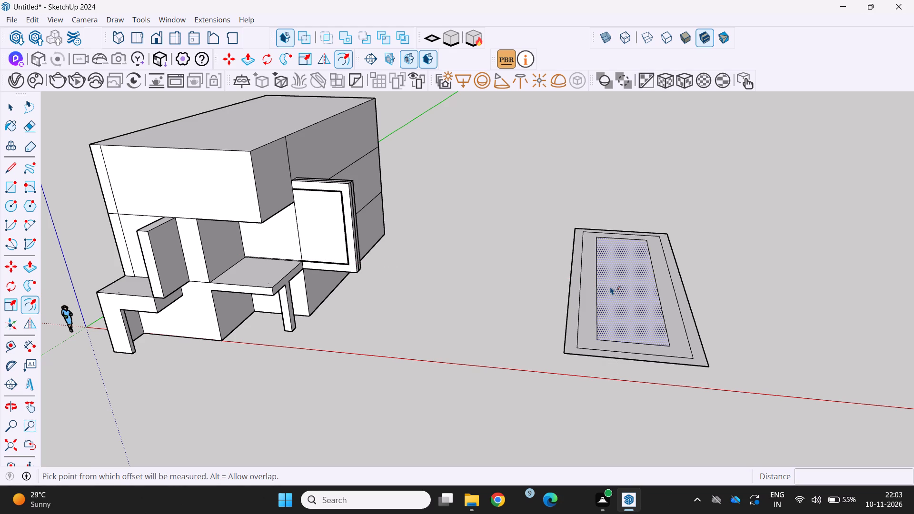
Offset the innermost rectangle inward twice more, ending with a long narrow strip at the centre.
left_click_drag(604, 299, 616, 301)
scroll(626, 311, "up", 6)
left_click(623, 305)
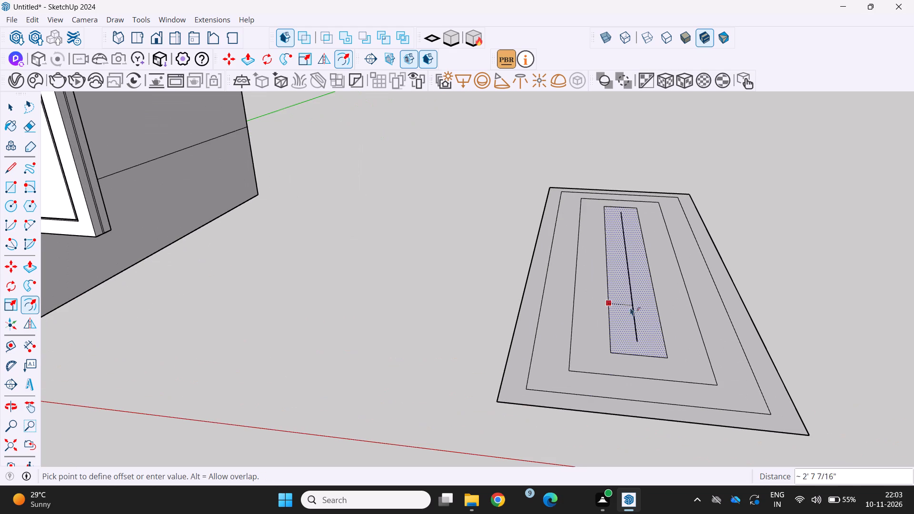
Offset the ground rectangle's outer outline slightly inward to form a thin rim along its perimeter.
scroll(627, 309, "down", 4)
middle_click_drag(626, 309, 525, 341)
scroll(524, 341, "down", 3)
middle_click_drag(543, 350, 650, 369)
scroll(709, 388, "up", 2)
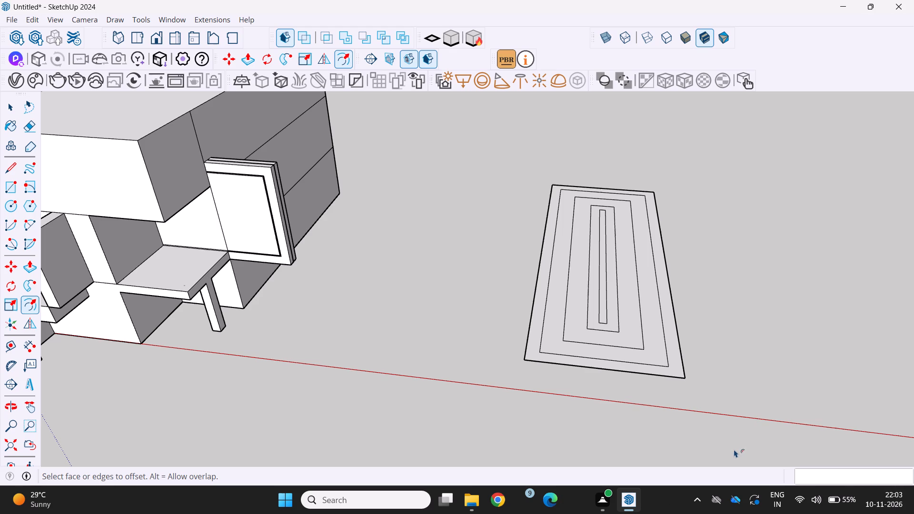
scroll(636, 374, "down", 2)
middle_click_drag(608, 340, 480, 305)
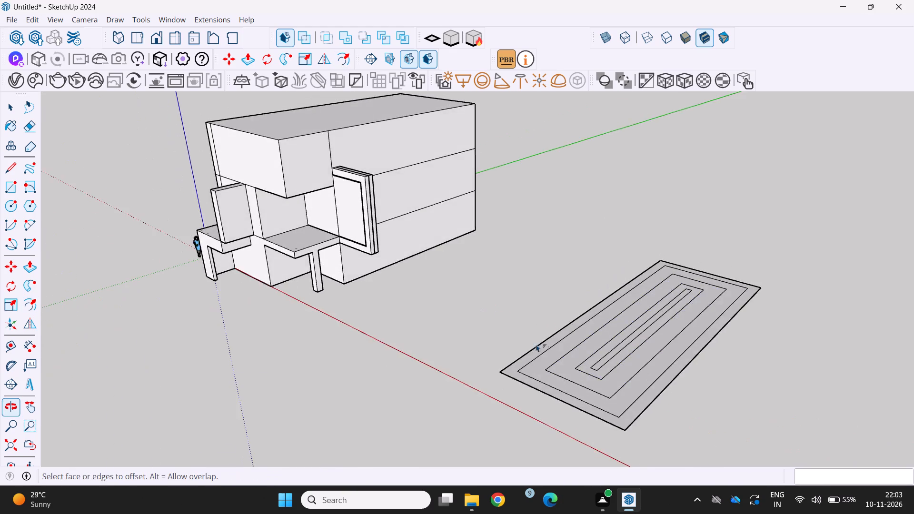
scroll(539, 348, "down", 5)
middle_click_drag(569, 351, 717, 337)
scroll(695, 351, "up", 8)
middle_click_drag(623, 353, 598, 403)
scroll(595, 332, "up", 3)
left_click_drag(612, 346, 620, 286)
scroll(606, 347, "up", 8)
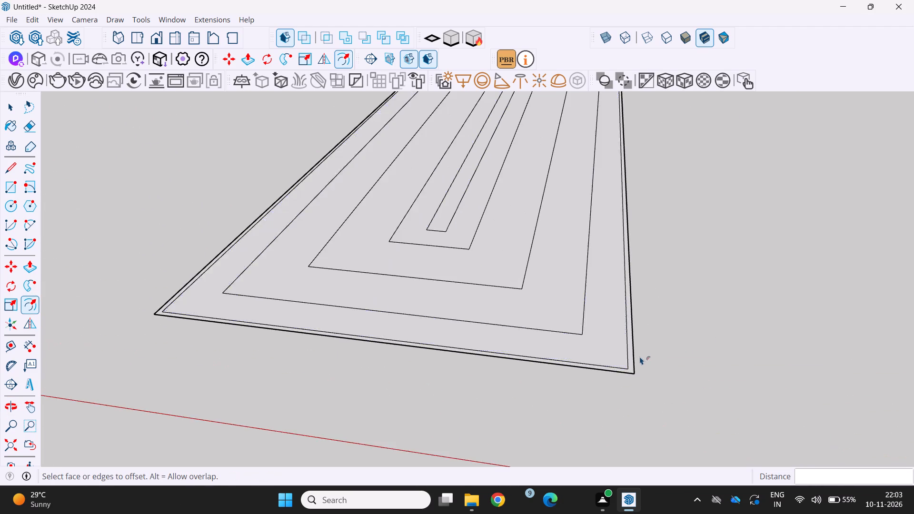
scroll(640, 356, "up", 3)
left_click_drag(628, 356, 630, 308)
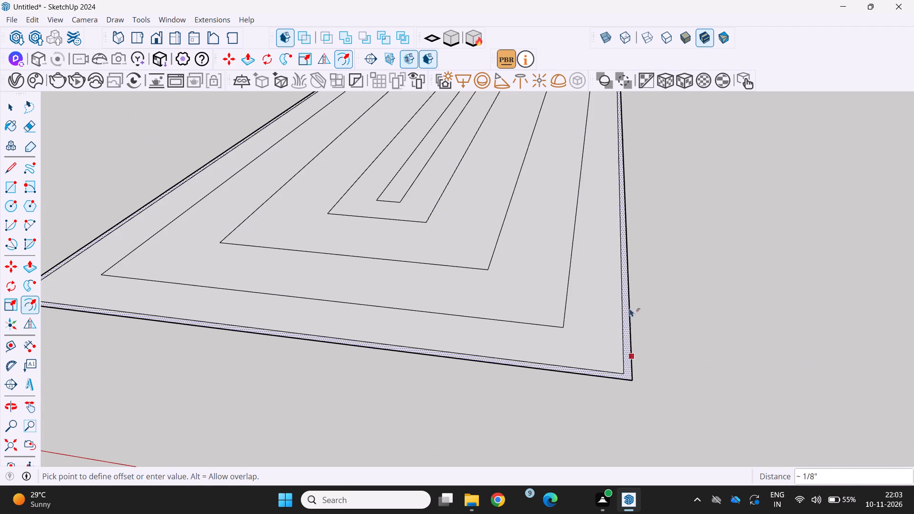
left_click_drag(630, 308, 630, 304)
Push/Pull the ring between the second and third nested borders up 6' 1 7/8" to form raised walls.
scroll(592, 347, "up", 2)
scroll(594, 370, "down", 13)
middle_click_drag(600, 384, 531, 401)
scroll(530, 401, "down", 3)
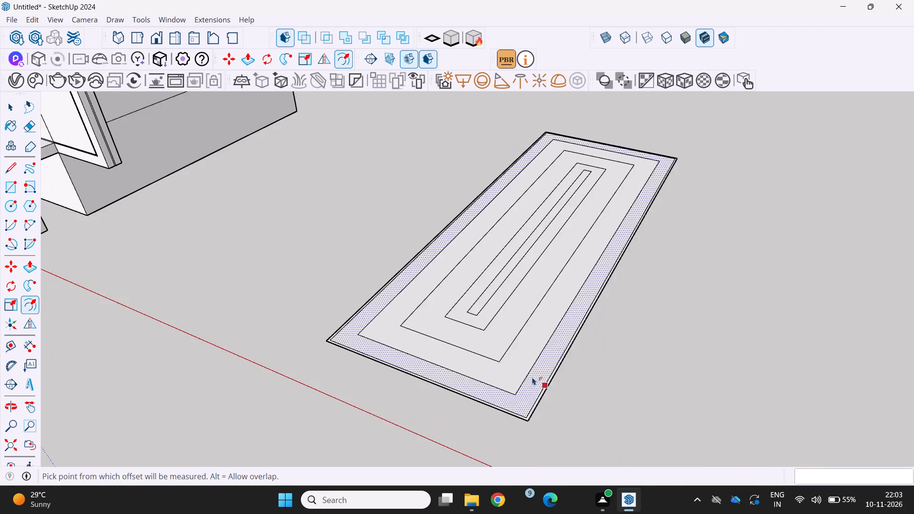
scroll(532, 377, "down", 3)
middle_click_drag(533, 376, 693, 294)
scroll(605, 314, "up", 3)
middle_click_drag(594, 328, 492, 426)
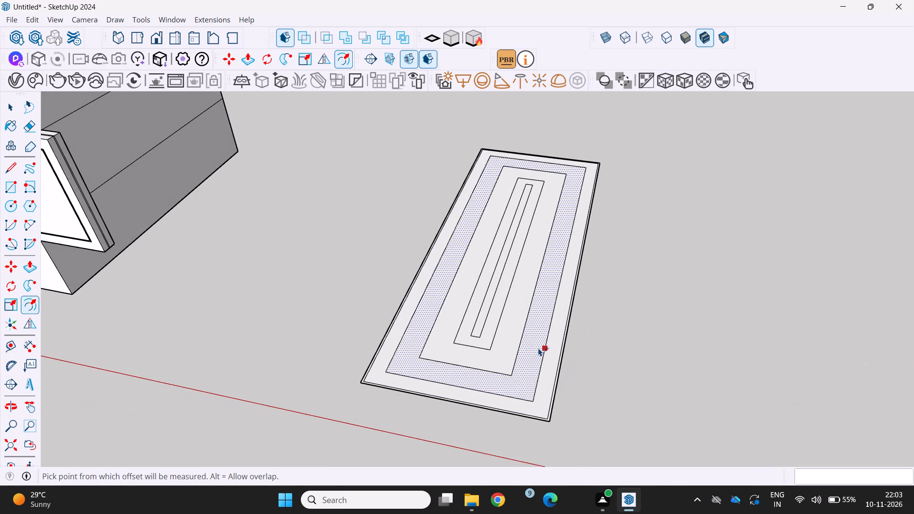
key("p")
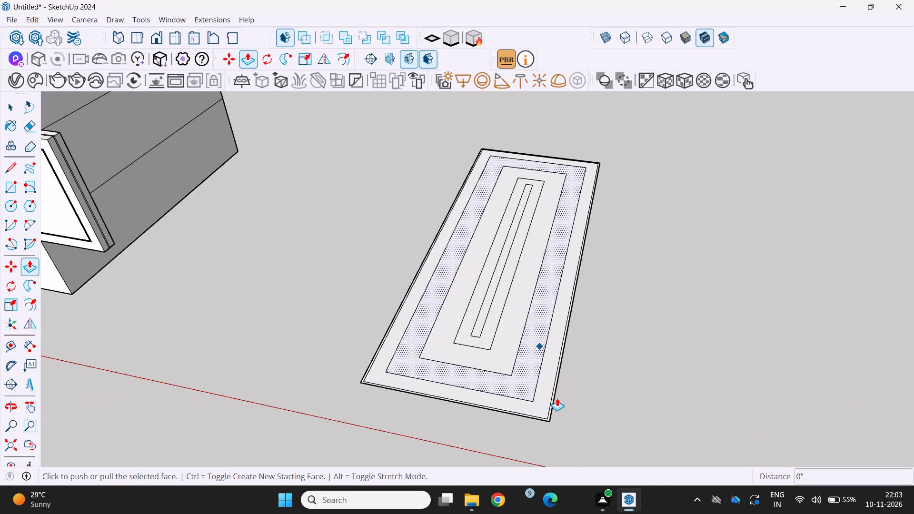
scroll(504, 498, "up", 1)
scroll(547, 385, "up", 13)
middle_click_drag(589, 391, 617, 356)
scroll(617, 356, "down", 6)
scroll(559, 403, "up", 6)
scroll(657, 361, "up", 3)
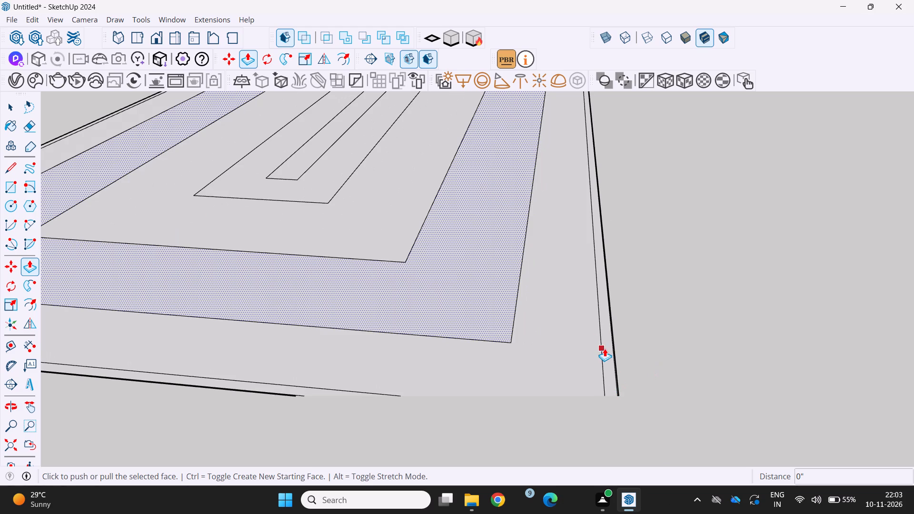
scroll(605, 349, "down", 6)
left_click(610, 357)
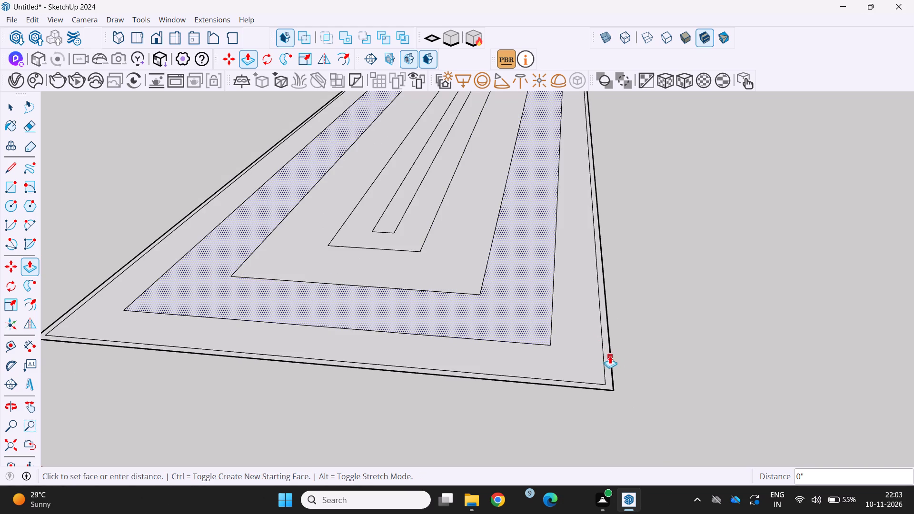
left_click_drag(616, 228, 612, 237)
Offset the outer outline of the raised walls' top face inward, dividing the top into two bands.
scroll(583, 293, "down", 2)
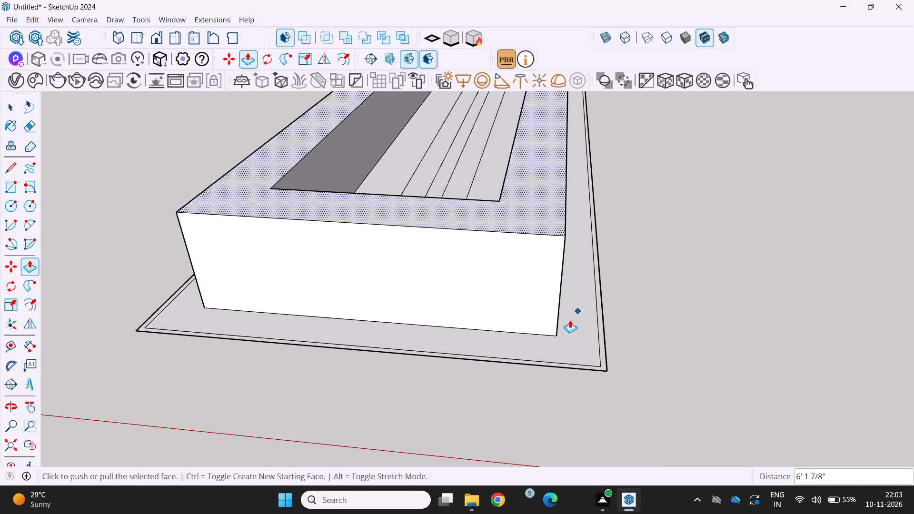
middle_click_drag(543, 337, 432, 357)
scroll(515, 342, "up", 8)
middle_click_drag(702, 435, 749, 406)
scroll(748, 406, "down", 9)
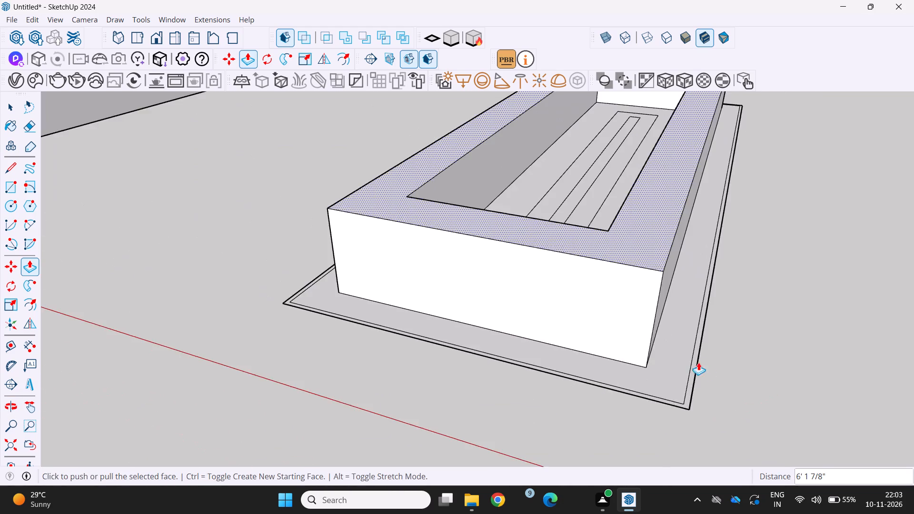
scroll(698, 362, "down", 4)
middle_click_drag(690, 366, 602, 346)
scroll(421, 331, "up", 2)
scroll(420, 328, "down", 6)
middle_click_drag(427, 318, 513, 278)
scroll(636, 267, "up", 1)
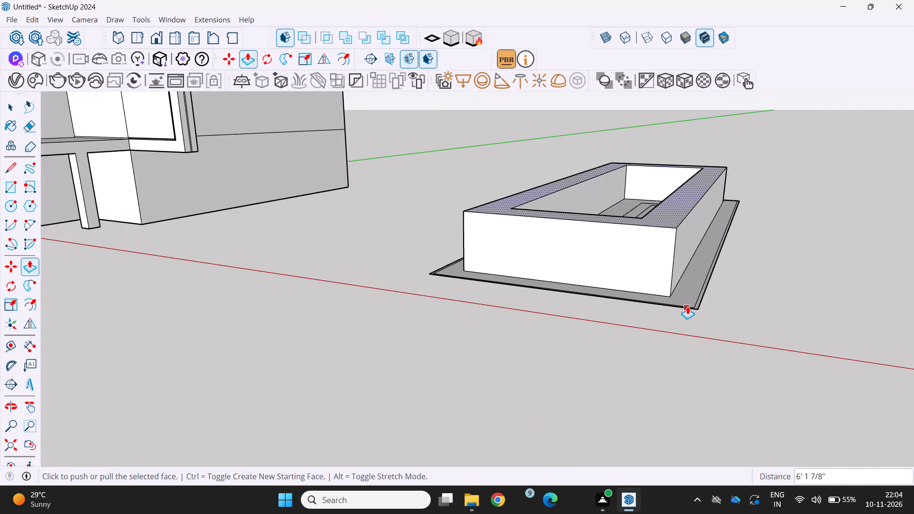
middle_click_drag(691, 320, 666, 431)
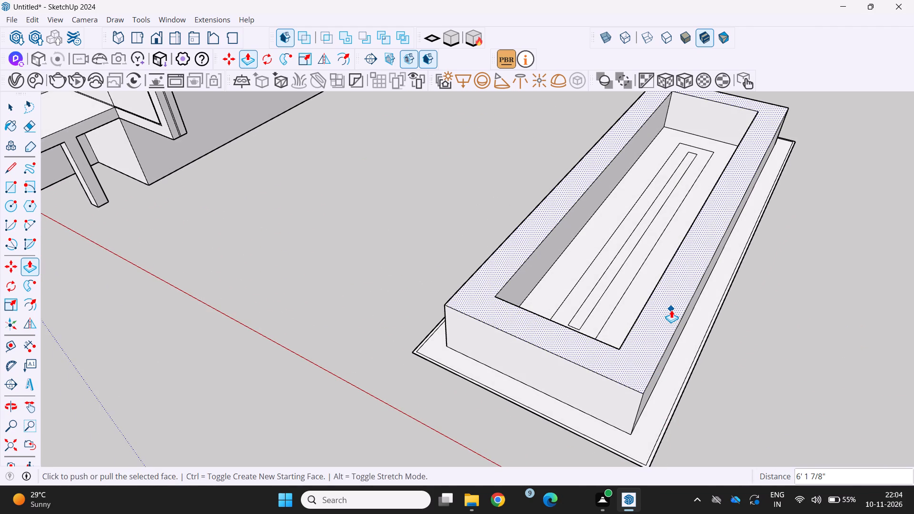
key("f")
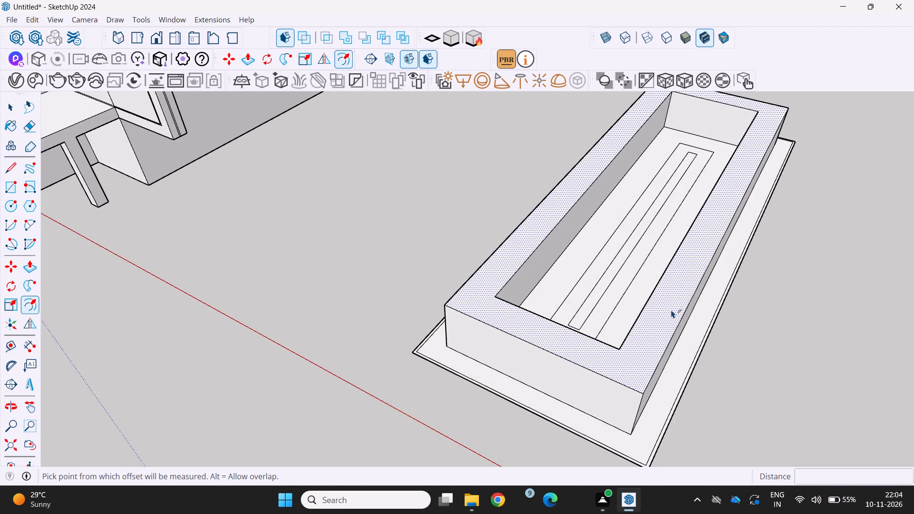
left_click_drag(680, 326, 669, 319)
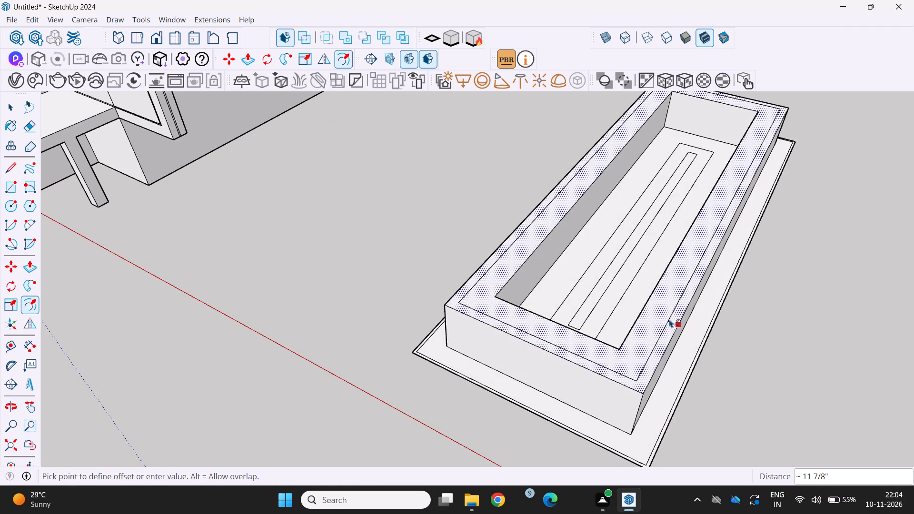
left_click_drag(669, 319, 659, 317)
Push/Pull the outer band of the wall top down 2' 5 13/16" to form a stepped ledge.
middle_click_drag(657, 319, 591, 354)
scroll(592, 350, "up", 1)
middle_click_drag(592, 350, 592, 350)
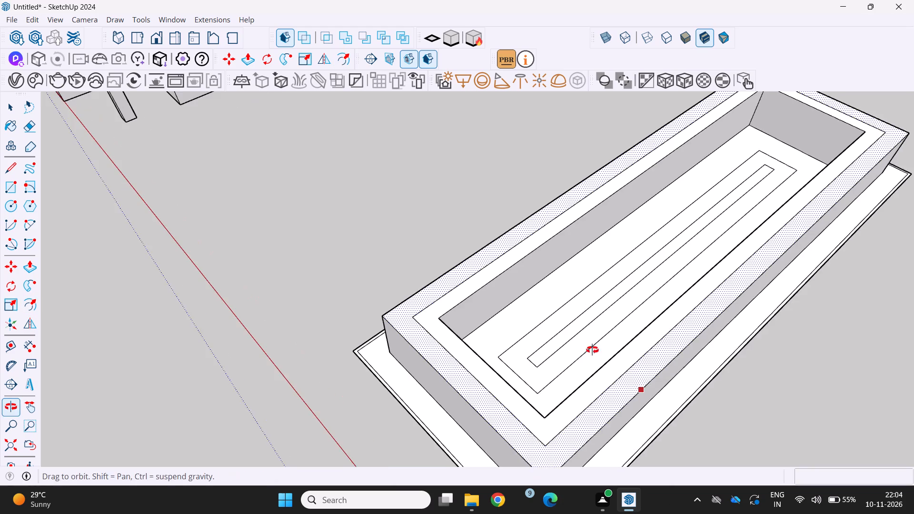
middle_click_drag(592, 350, 696, 298)
scroll(705, 280, "down", 5)
middle_click_drag(674, 304, 708, 369)
scroll(708, 370, "up", 5)
middle_click_drag(685, 362, 680, 350)
scroll(680, 350, "down", 6)
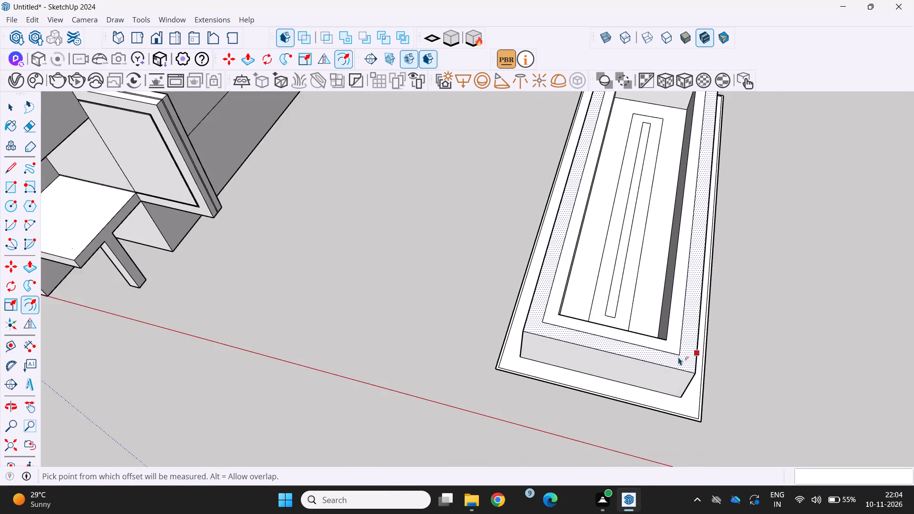
scroll(676, 357, "up", 1)
scroll(672, 360, "down", 5)
middle_click_drag(651, 362, 588, 289)
scroll(669, 357, "up", 3)
middle_click_drag(669, 354, 683, 344)
scroll(695, 335, "up", 3)
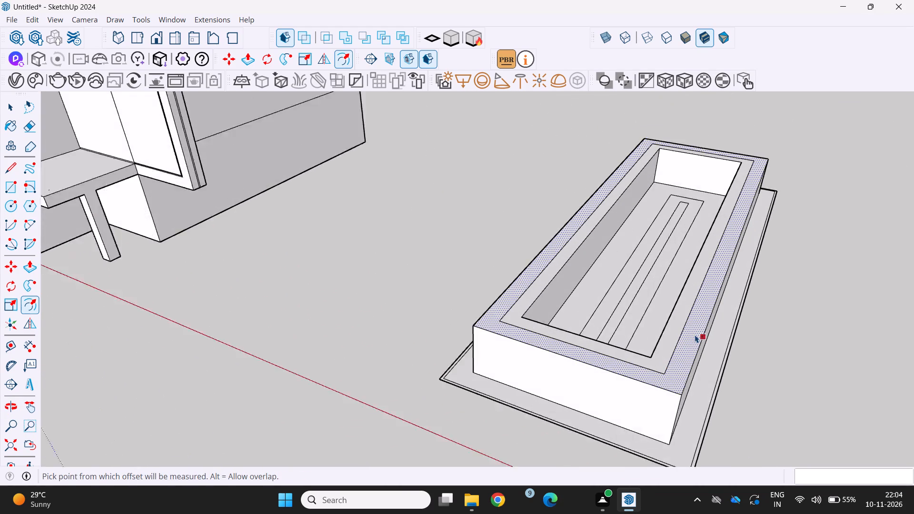
scroll(695, 335, "up", 1)
key("p")
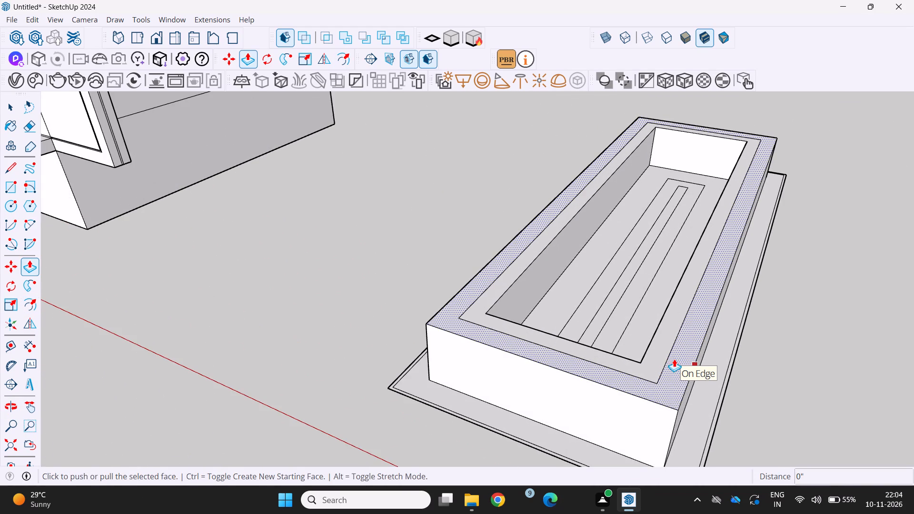
left_click_drag(674, 358, 676, 385)
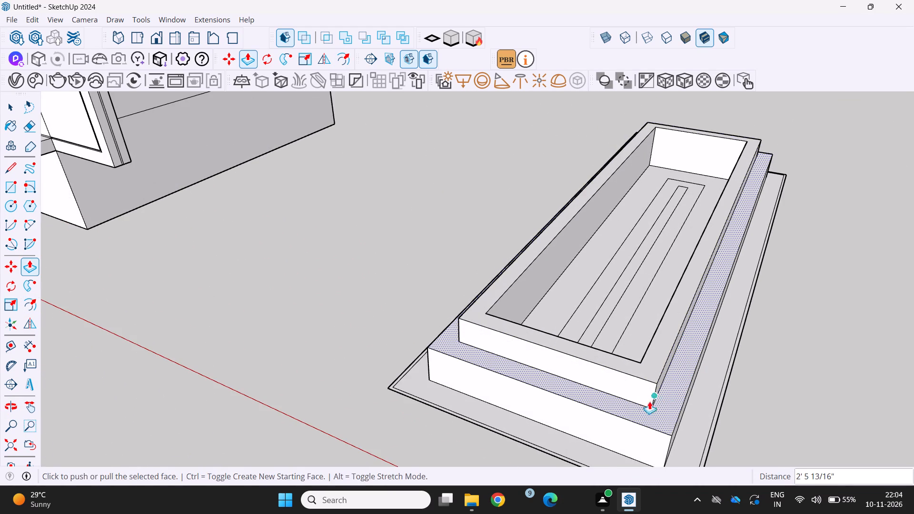
Examine the stepped ground structure and its relation to the house from several sides.
scroll(646, 402, "down", 1)
middle_click_drag(646, 402, 748, 342)
scroll(748, 342, "down", 3)
middle_click_drag(726, 355, 429, 392)
scroll(452, 390, "down", 7)
middle_click_drag(416, 385, 638, 331)
scroll(641, 338, "down", 1)
middle_click_drag(639, 343, 603, 408)
scroll(594, 394, "up", 5)
middle_click_drag(594, 392, 711, 372)
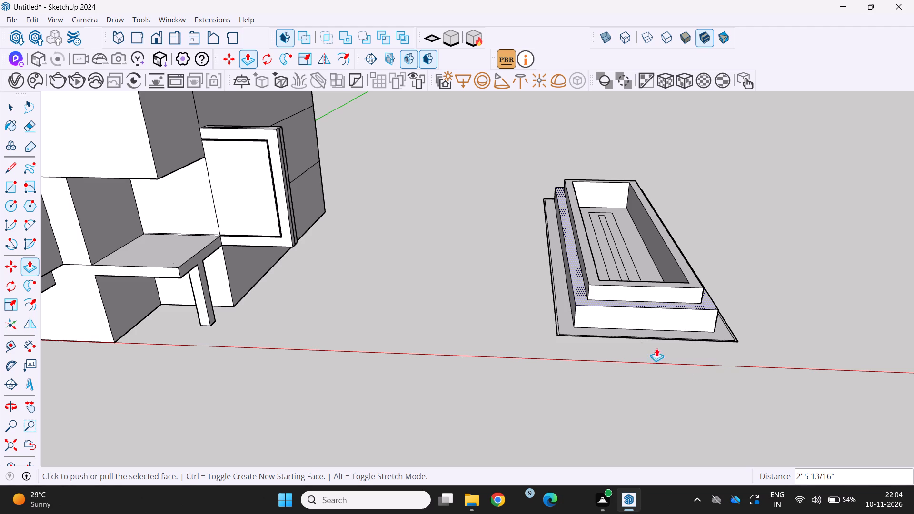
middle_click_drag(606, 339, 448, 363)
scroll(451, 363, "down", 3)
middle_click_drag(440, 340, 623, 276)
scroll(656, 330, "up", 3)
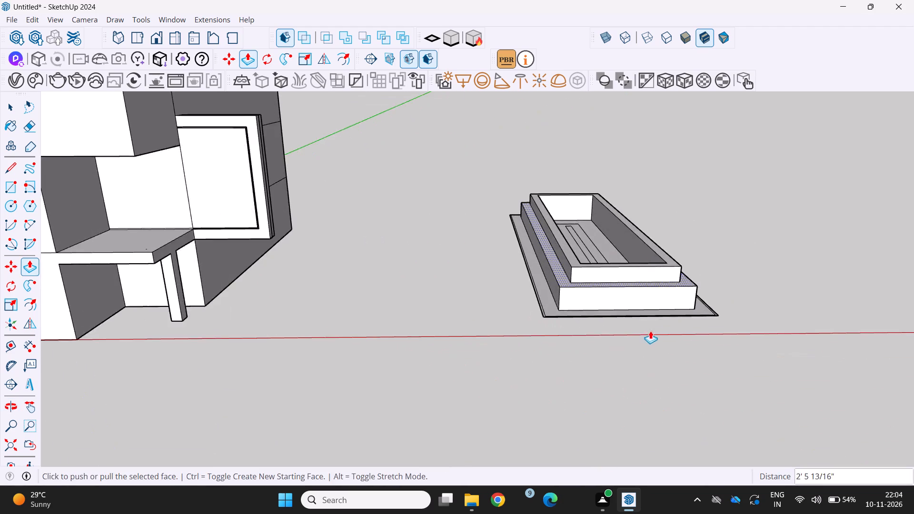
scroll(650, 331, "up", 2)
middle_click_drag(649, 331, 586, 397)
scroll(549, 344, "up", 2)
middle_click_drag(548, 343, 411, 305)
scroll(760, 422, "up", 3)
middle_click_drag(604, 352, 666, 413)
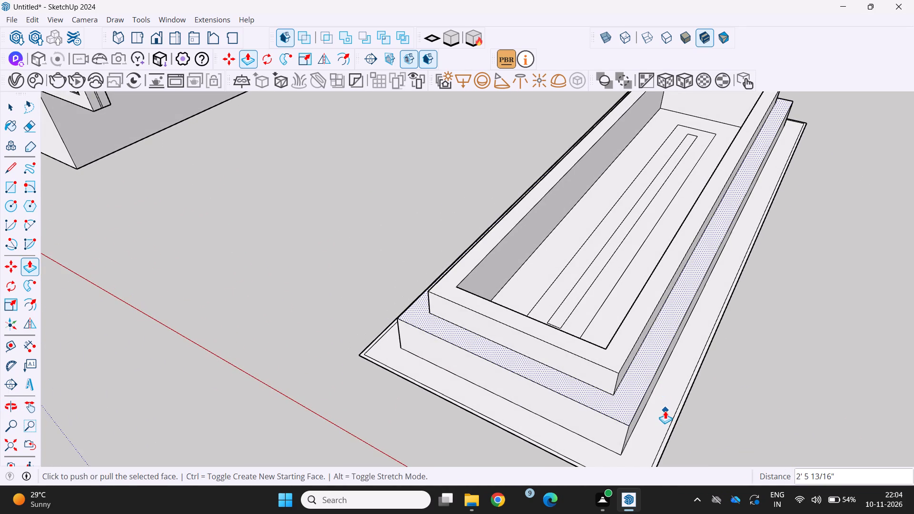
Offset the outer outline of the lowered ledge inward twice to divide it into narrow strips.
key("f")
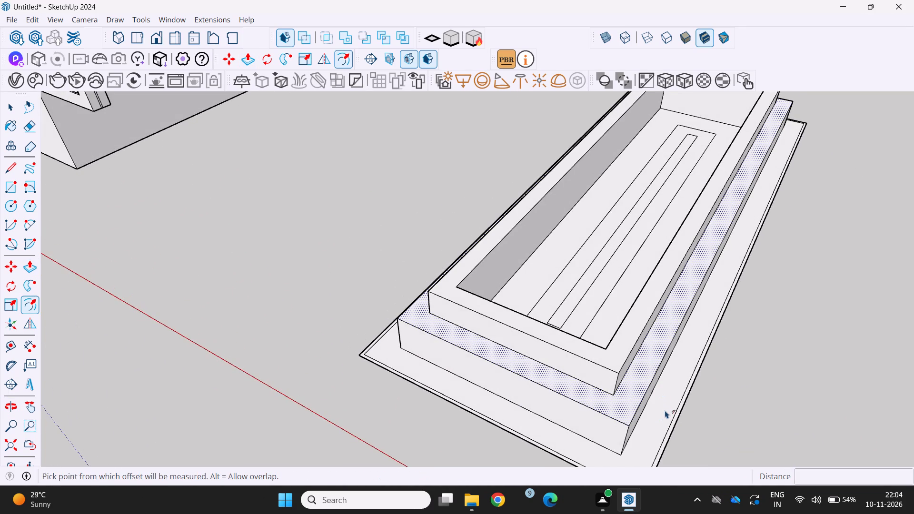
left_click_drag(656, 380, 638, 379)
scroll(619, 414, "up", 2)
left_click_drag(629, 415, 626, 429)
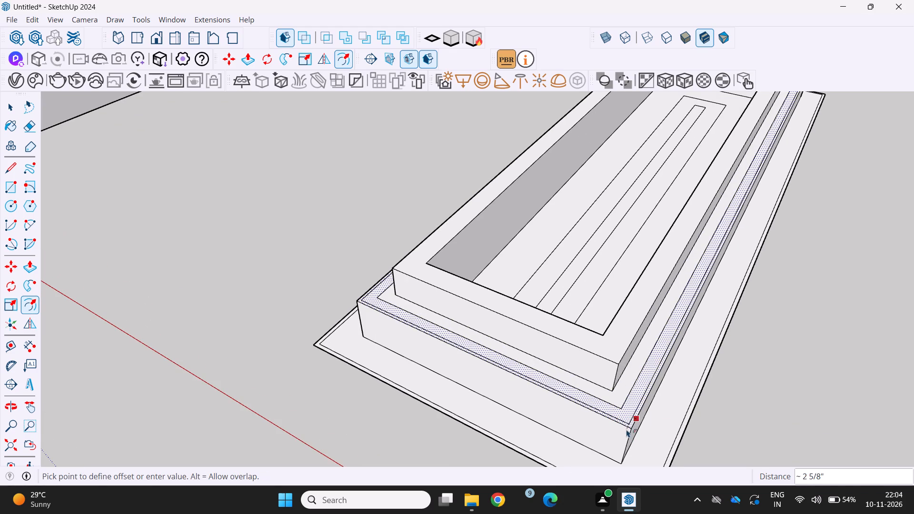
left_click_drag(626, 429, 626, 421)
scroll(607, 469, "up", 3)
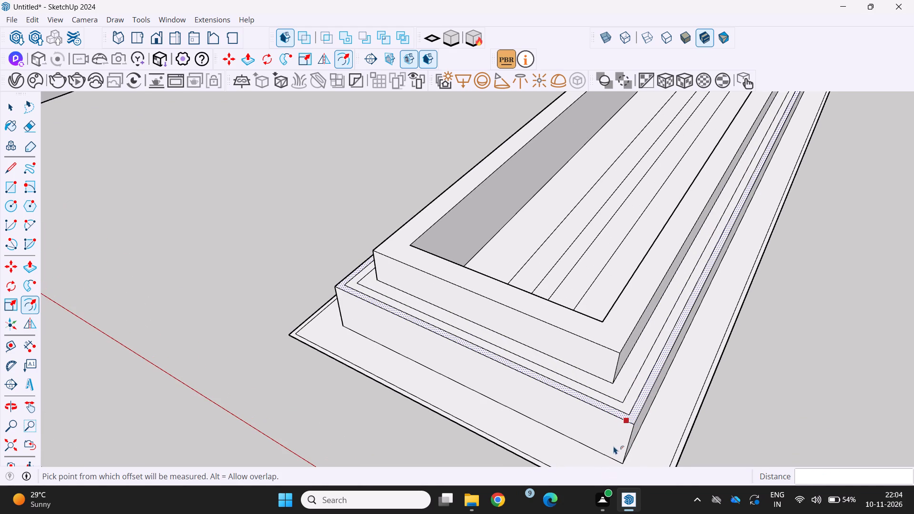
Lower the ledge's narrow outermost strip to form a small extra step, finishing with a 4 1/16" Push/Pull.
key("p")
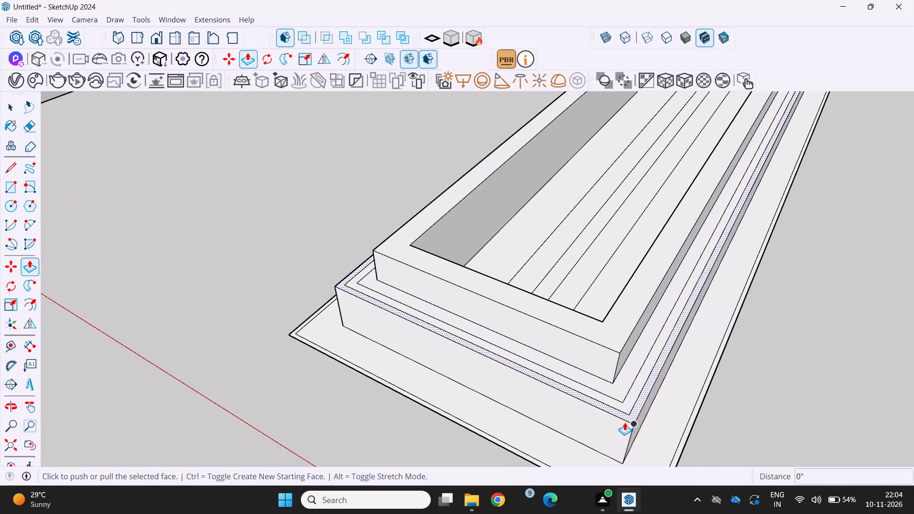
scroll(625, 422, "up", 7)
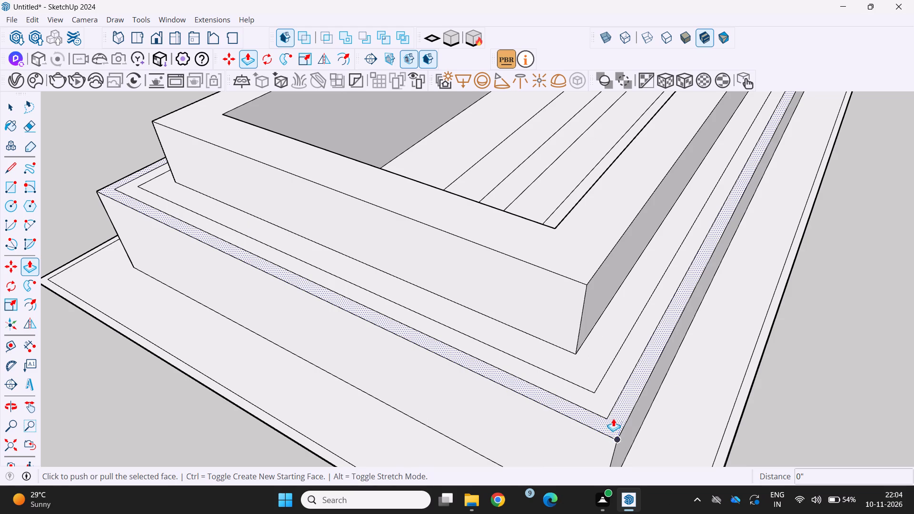
left_click_drag(613, 418, 613, 438)
scroll(603, 396, "up", 3)
left_click(602, 391)
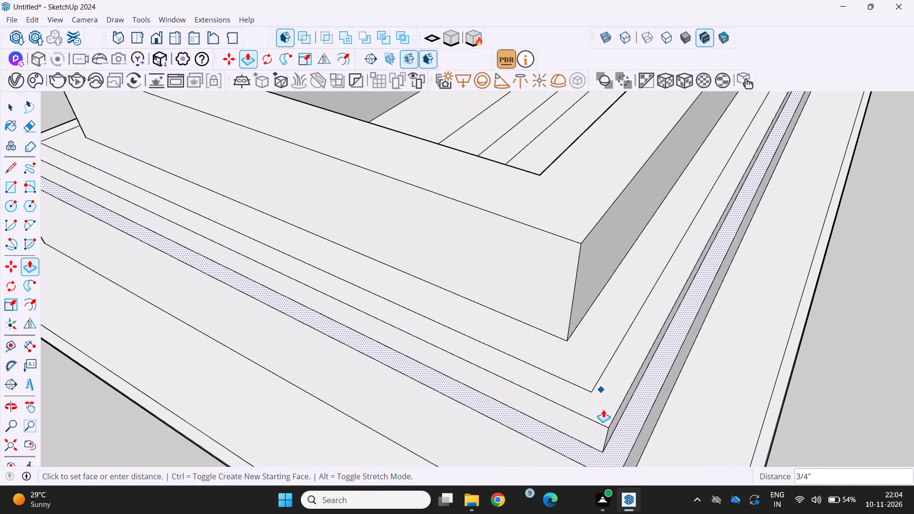
left_click(609, 404)
scroll(605, 414, "down", 9)
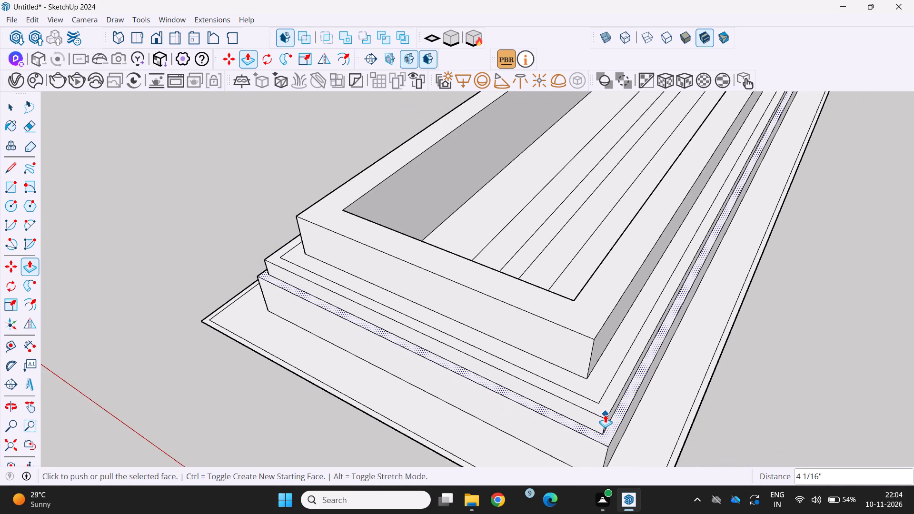
Examine the stepped ground structure, its recessed floor and its position beside the house from several sides and distances.
scroll(623, 412, "down", 2)
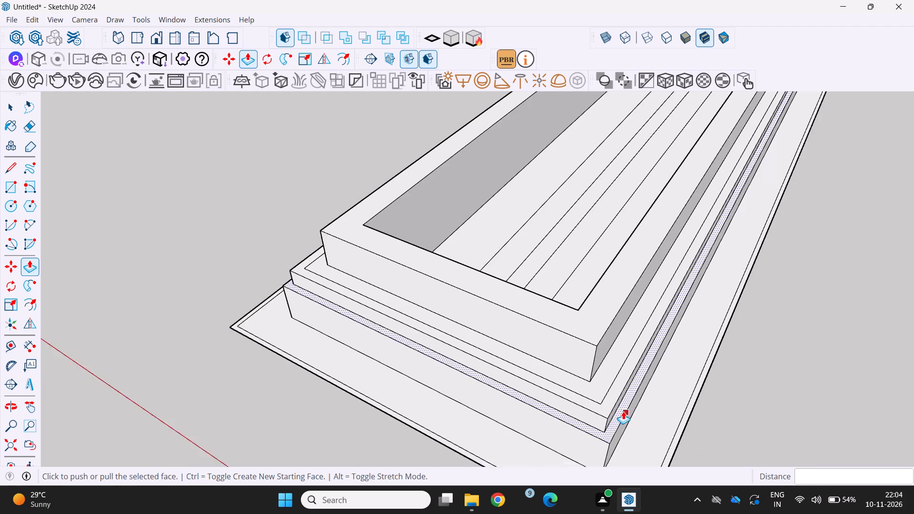
scroll(623, 411, "down", 1)
middle_click_drag(623, 411, 570, 412)
scroll(570, 413, "up", 1)
scroll(572, 403, "down", 9)
middle_click_drag(574, 401, 651, 351)
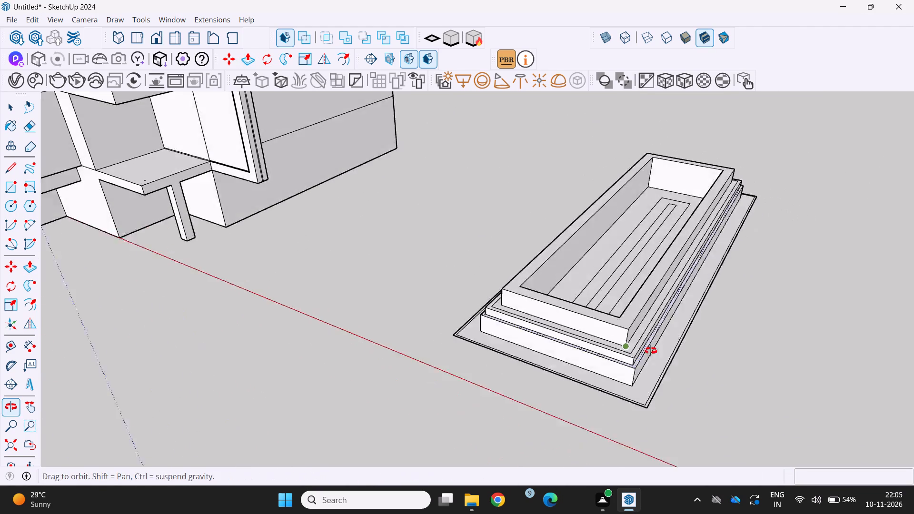
middle_click_drag(651, 351, 653, 350)
scroll(599, 384, "down", 2)
middle_click_drag(599, 383, 757, 371)
scroll(734, 397, "down", 5)
middle_click_drag(611, 398, 589, 370)
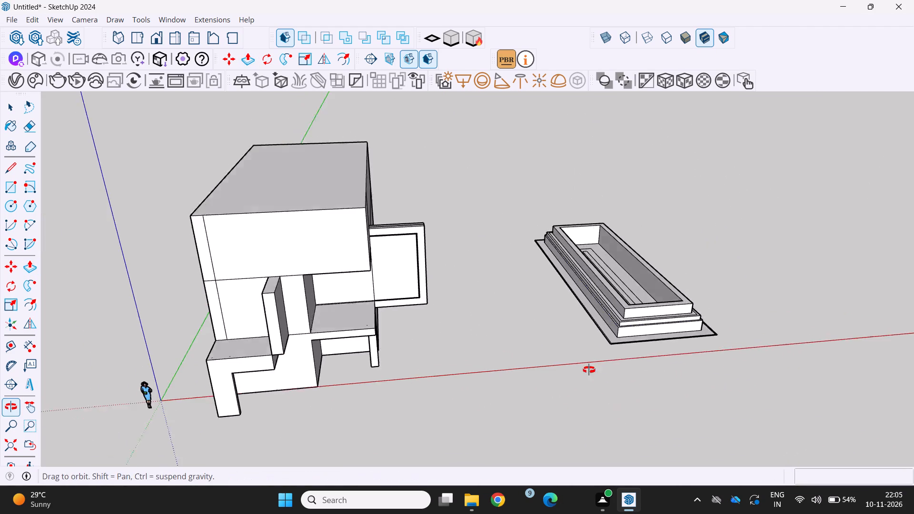
middle_click_drag(589, 370, 559, 262)
scroll(557, 261, "down", 3)
middle_click_drag(557, 264, 539, 351)
scroll(329, 320, "up", 4)
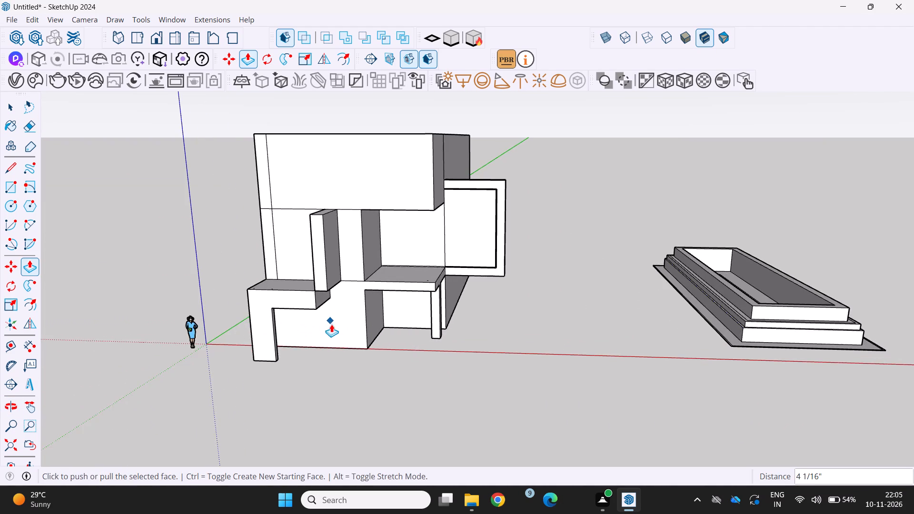
scroll(392, 413, "down", 4)
middle_click_drag(393, 415, 215, 449)
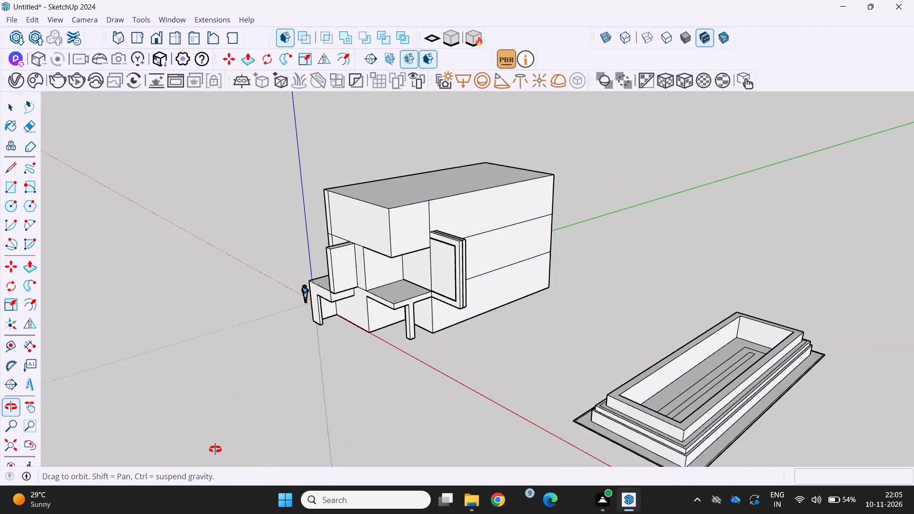
middle_click_drag(215, 449, 218, 437)
scroll(275, 406, "down", 4)
middle_click_drag(341, 373, 460, 321)
scroll(598, 366, "down", 5)
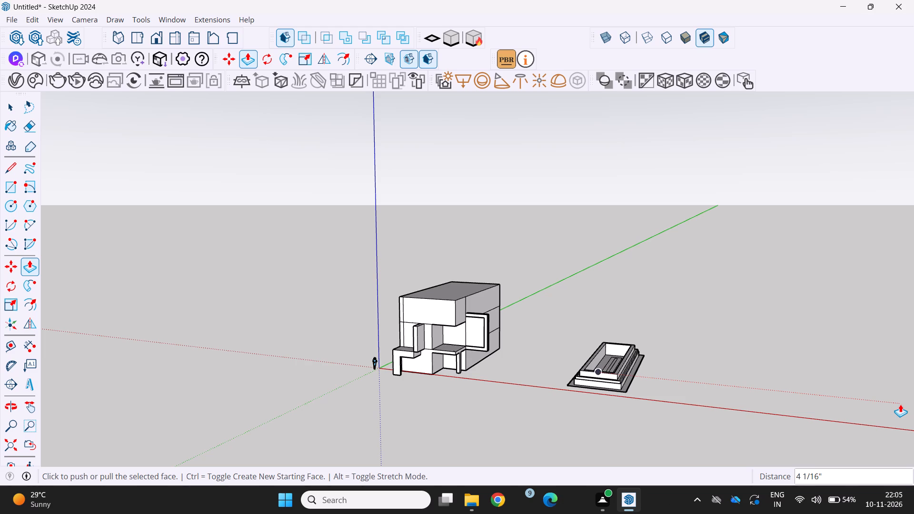
scroll(524, 246, "down", 2)
scroll(531, 345, "up", 1)
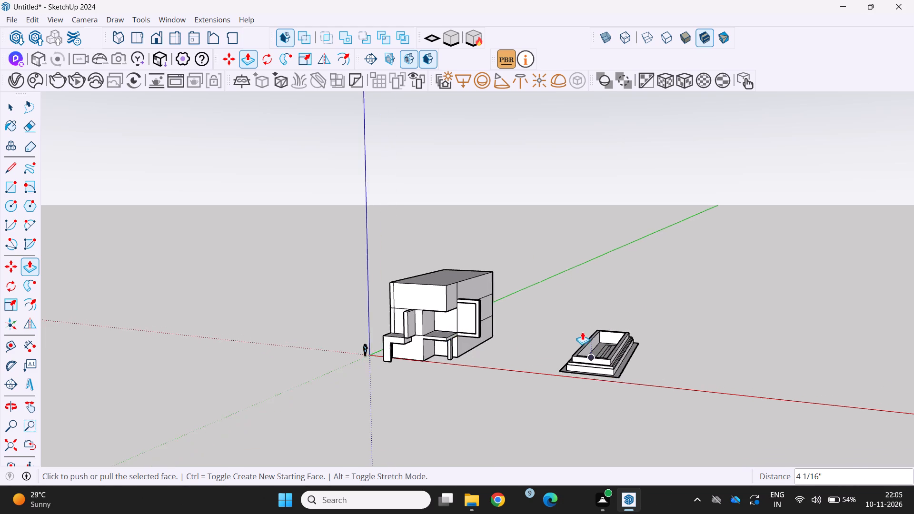
scroll(582, 332, "up", 2)
middle_click_drag(584, 334, 561, 441)
scroll(584, 422, "up", 6)
middle_click_drag(587, 421, 691, 267)
scroll(691, 283, "up", 5)
middle_click_drag(596, 327, 557, 423)
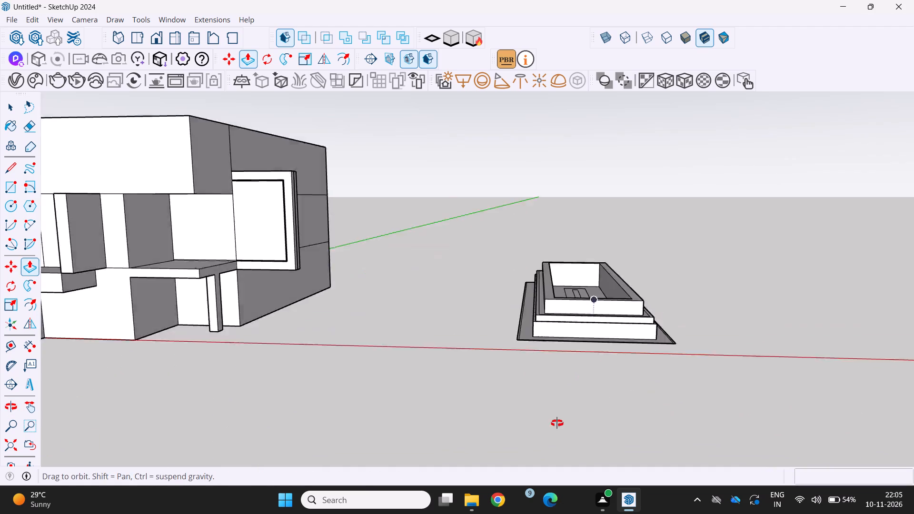
middle_click_drag(557, 423, 536, 451)
scroll(515, 405, "up", 4)
middle_click_drag(515, 405, 499, 445)
scroll(499, 445, "up", 1)
scroll(679, 180, "up", 4)
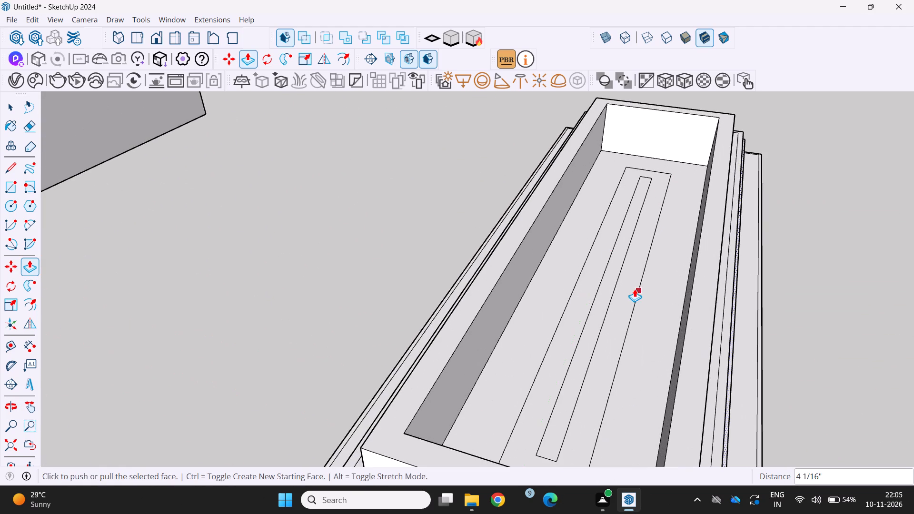
scroll(634, 288, "up", 2)
scroll(612, 303, "down", 13)
middle_click_drag(620, 297, 654, 198)
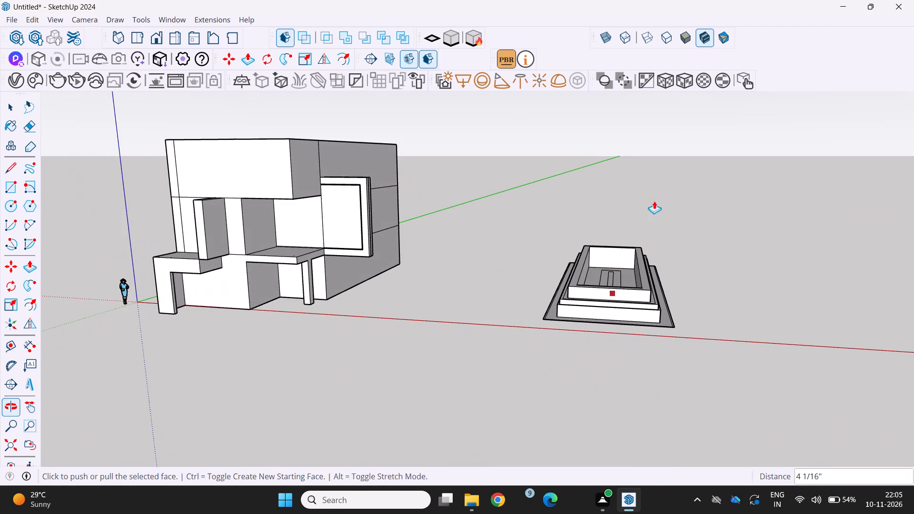
middle_click_drag(580, 345, 572, 344)
middle_click_drag(566, 331, 534, 349)
scroll(531, 341, "down", 4)
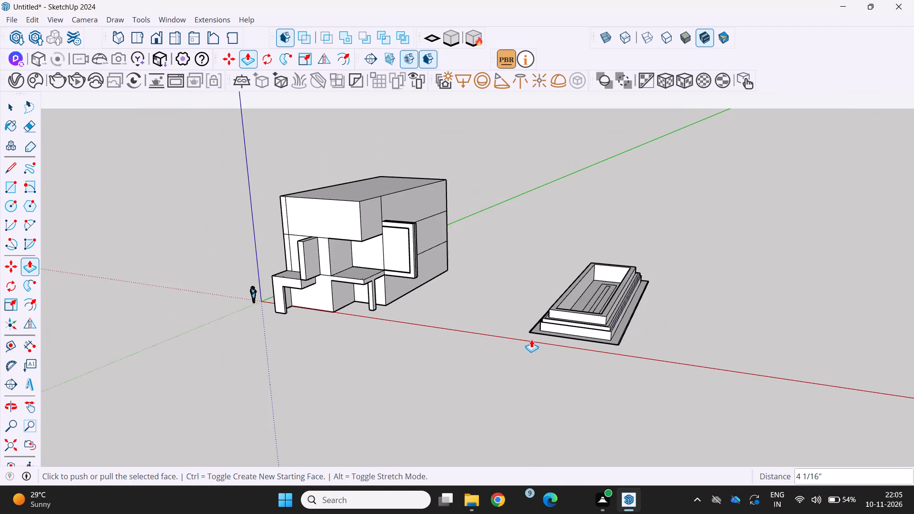
middle_click_drag(542, 332, 489, 392)
scroll(629, 320, "up", 4)
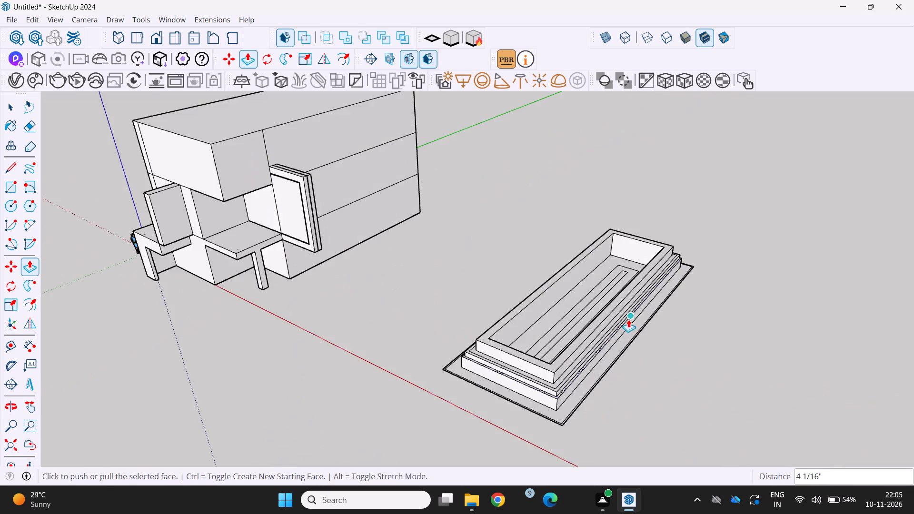
middle_click_drag(626, 335, 806, 351)
scroll(438, 280, "down", 5)
middle_click_drag(534, 298, 441, 304)
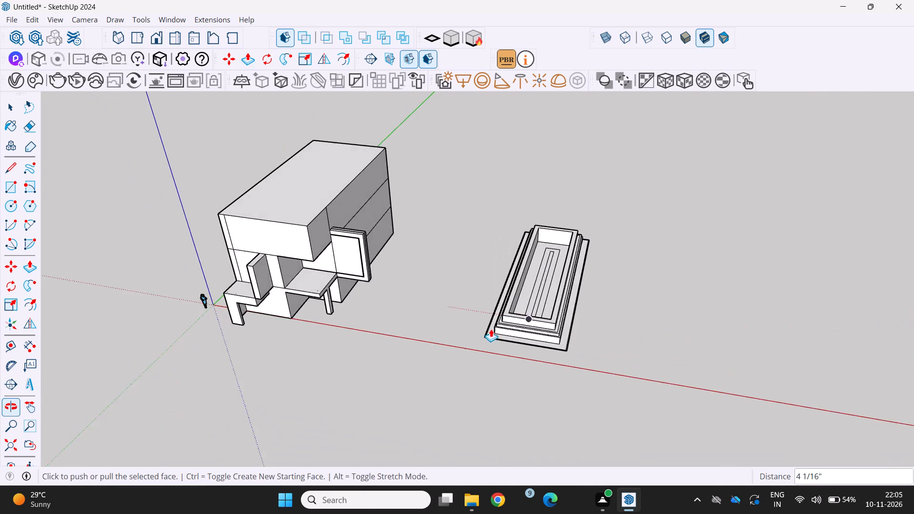
scroll(491, 329, "up", 11)
middle_click_drag(515, 312, 521, 340)
scroll(521, 341, "down", 6)
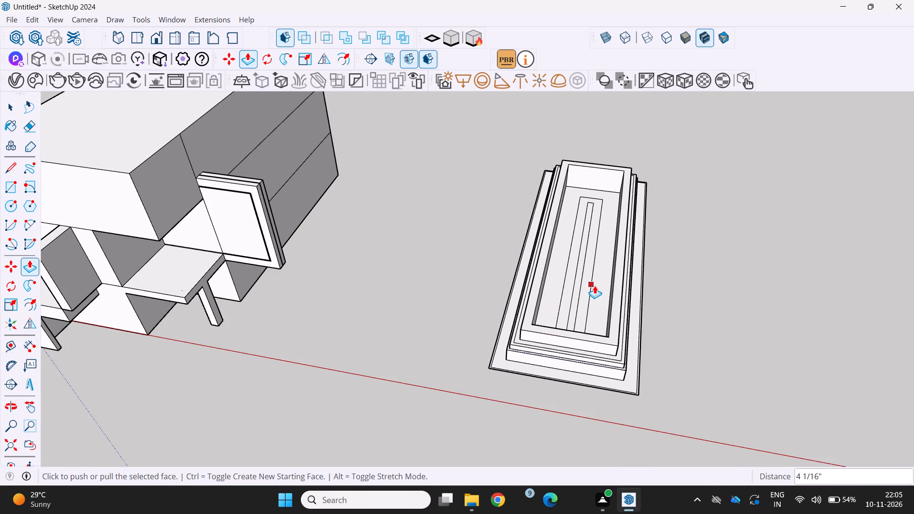
Push/Pull the narrow central strip of the recessed floor up 6' 7/16" to form a thin upright wall.
key("space")
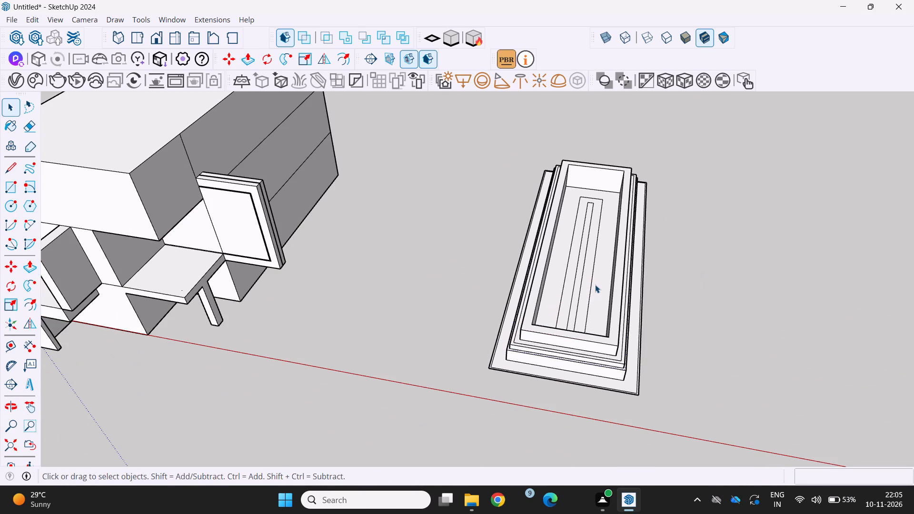
key("space")
key("space")
key("space")
key("space")
key("space")
key("space")
scroll(587, 279, "up", 3)
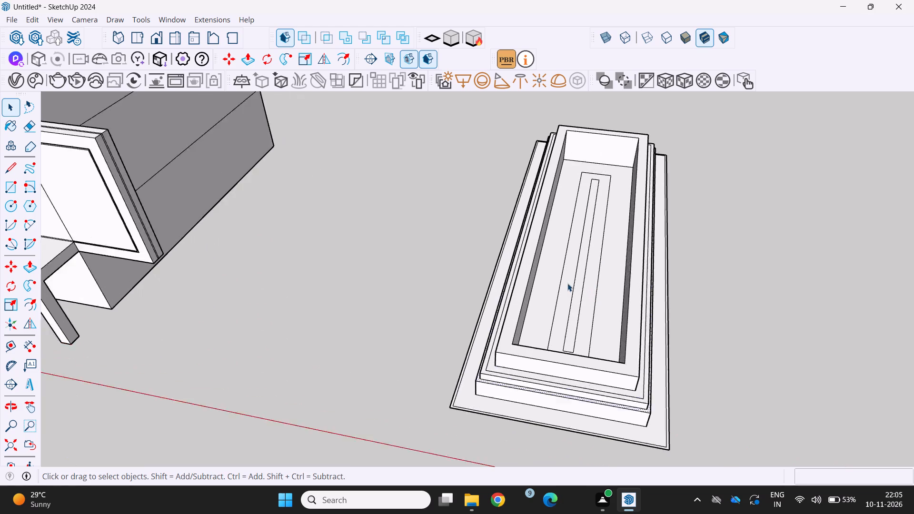
scroll(567, 283, "up", 1)
scroll(602, 260, "up", 2)
left_click(579, 280)
scroll(578, 281, "down", 4)
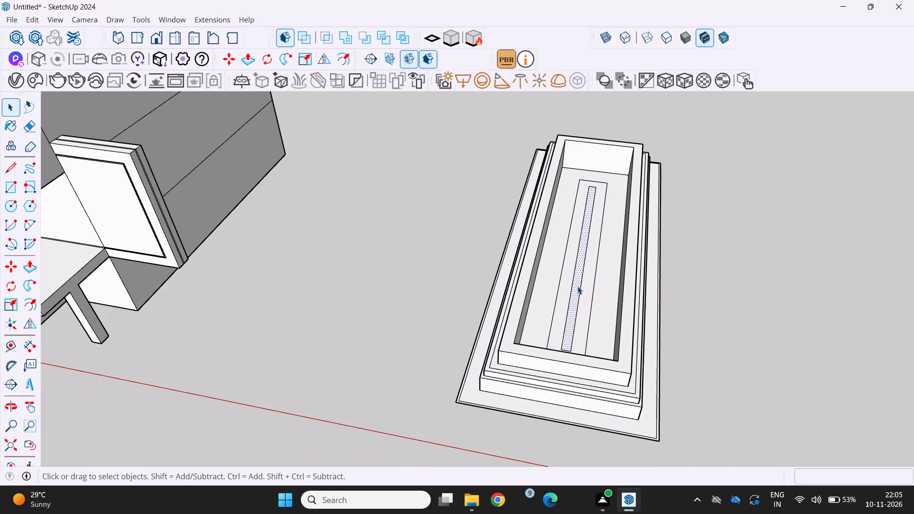
key("p")
scroll(546, 393, "up", 7)
left_click(578, 280)
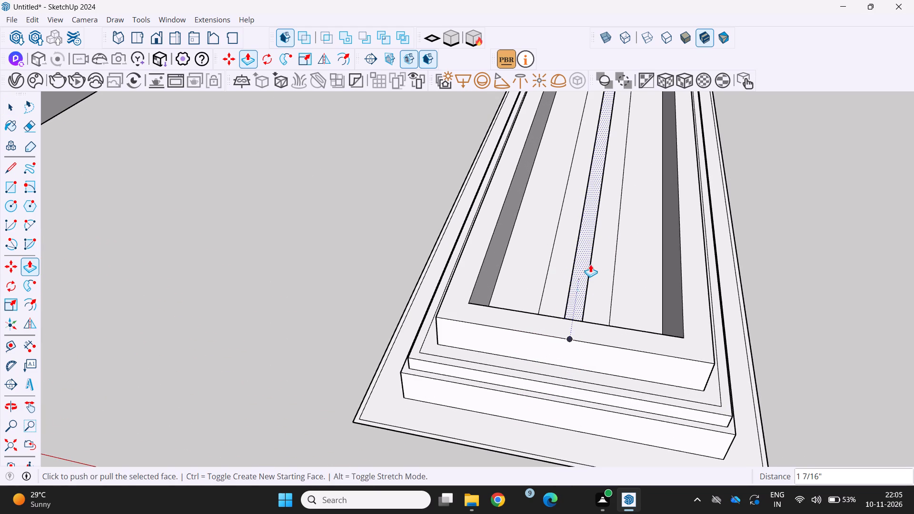
middle_click_drag(571, 281, 489, 322)
scroll(489, 322, "down", 7)
scroll(565, 307, "up", 4)
left_click(558, 301)
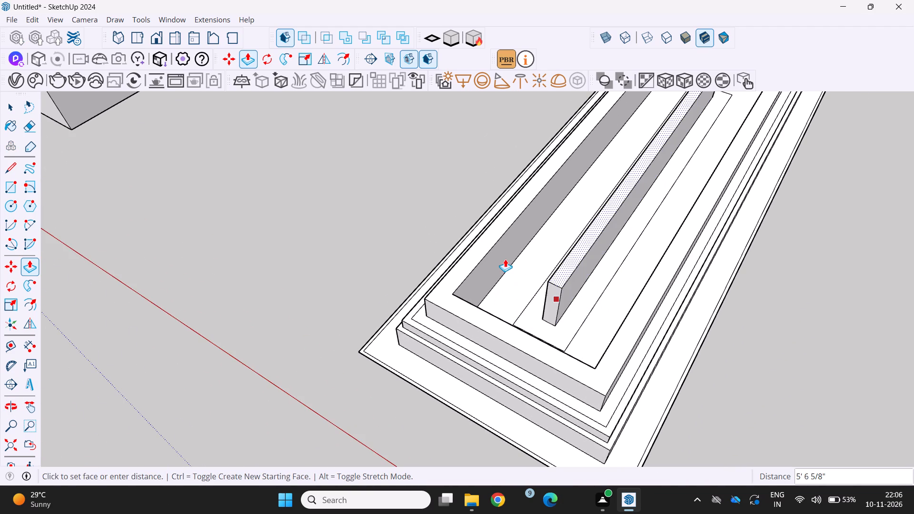
left_click(481, 245)
Examine the thin central wall inside the recess and the floor areas around it from several angles.
scroll(467, 267, "down", 5)
middle_click_drag(455, 286, 453, 286)
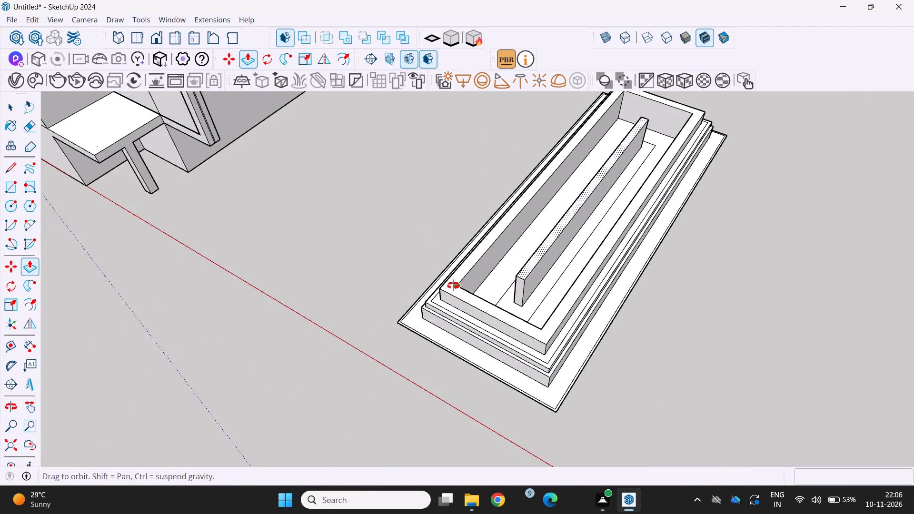
middle_click_drag(453, 286, 349, 314)
scroll(390, 306, "down", 4)
scroll(331, 309, "down", 4)
middle_click_drag(334, 304, 521, 266)
scroll(491, 323, "up", 4)
middle_click_drag(468, 320, 459, 287)
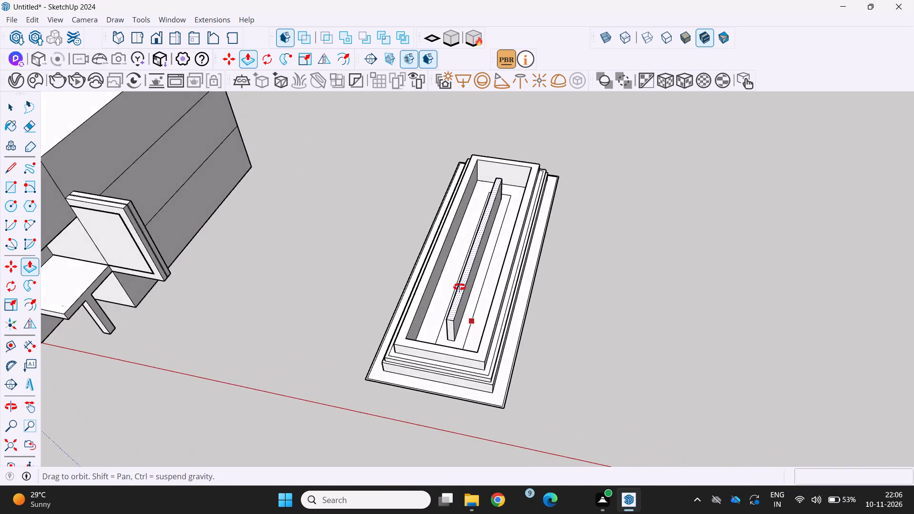
middle_click_drag(459, 287, 521, 197)
scroll(338, 342, "up", 5)
middle_click_drag(345, 340, 342, 374)
scroll(344, 371, "down", 6)
middle_click_drag(341, 370, 281, 446)
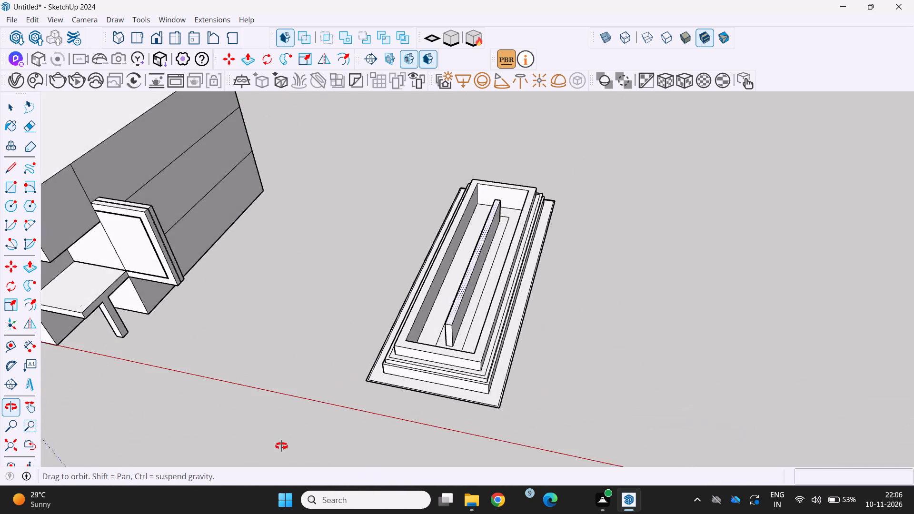
middle_click_drag(281, 446, 285, 439)
scroll(416, 326, "up", 6)
middle_click_drag(430, 332, 421, 334)
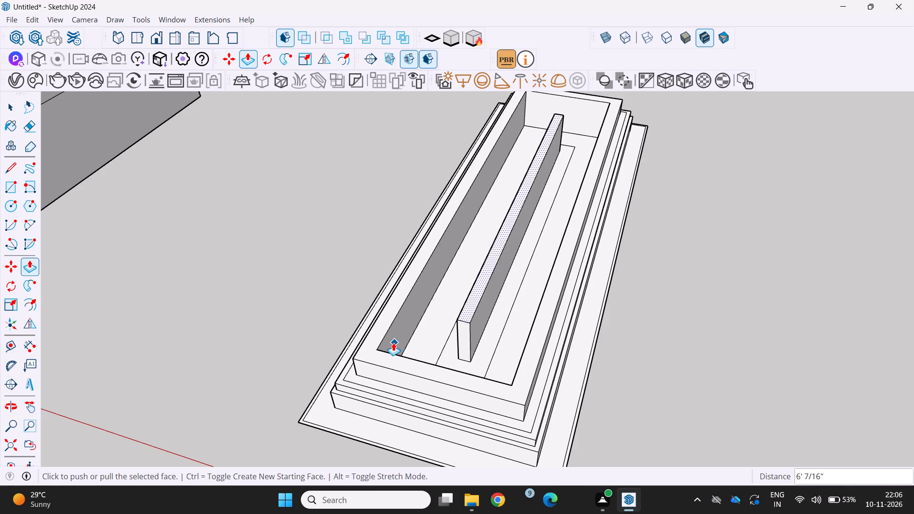
scroll(394, 343, "down", 5)
middle_click_drag(451, 326, 535, 313)
scroll(489, 316, "up", 1)
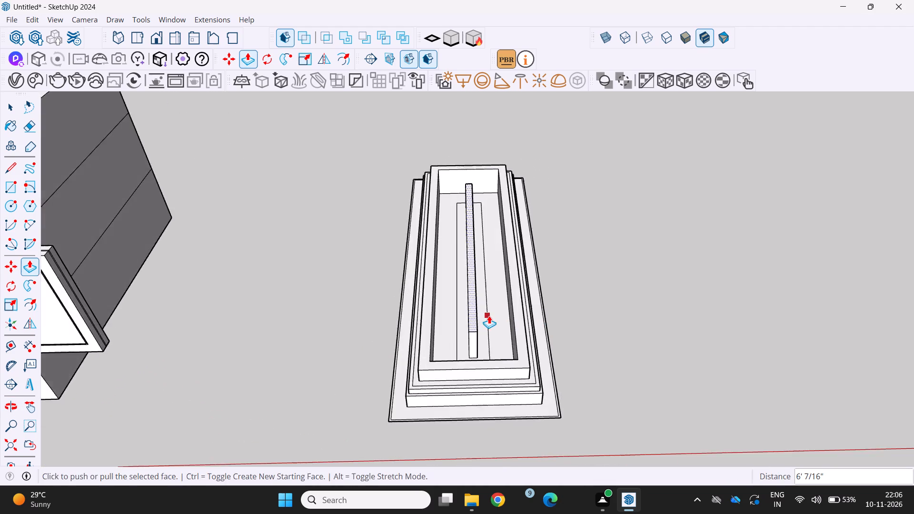
scroll(489, 316, "up", 4)
middle_click_drag(484, 321, 453, 347)
scroll(462, 331, "up", 4)
scroll(507, 367, "down", 9)
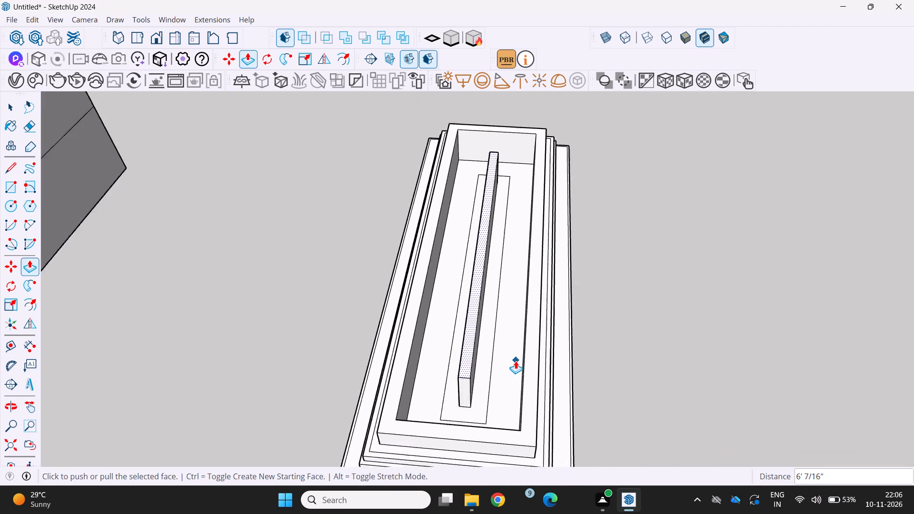
scroll(516, 361, "down", 2)
middle_click_drag(516, 359, 568, 333)
scroll(472, 356, "up", 4)
middle_click_drag(477, 353, 452, 373)
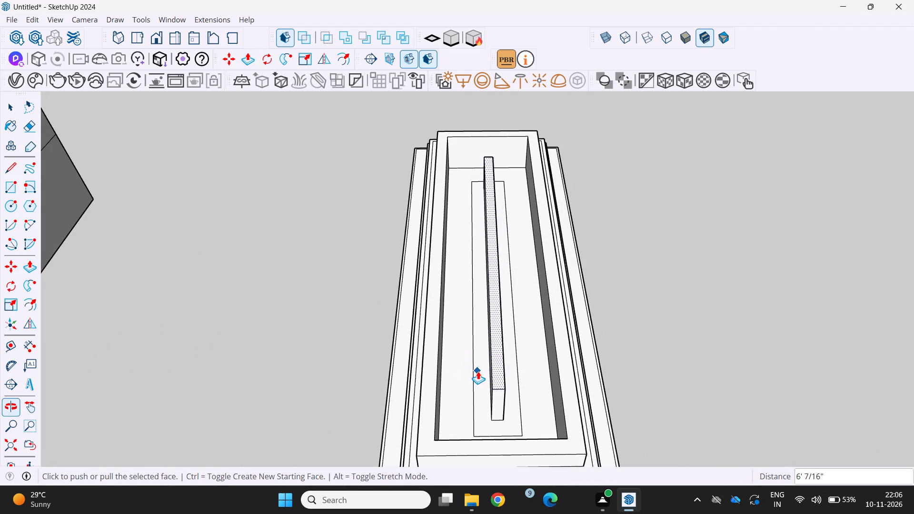
Push/Pull the outer band of the recessed floor, around the inner rectangle, up 6' 4 13/16" to just below the rim.
key("space")
key("space")
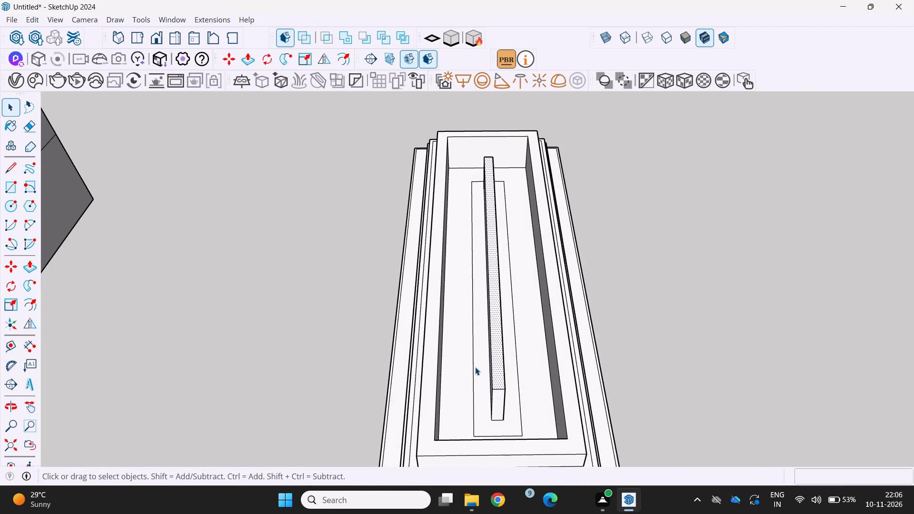
key("space")
key("space")
key("space")
scroll(474, 370, "down", 4)
middle_click(461, 376)
left_click(459, 388)
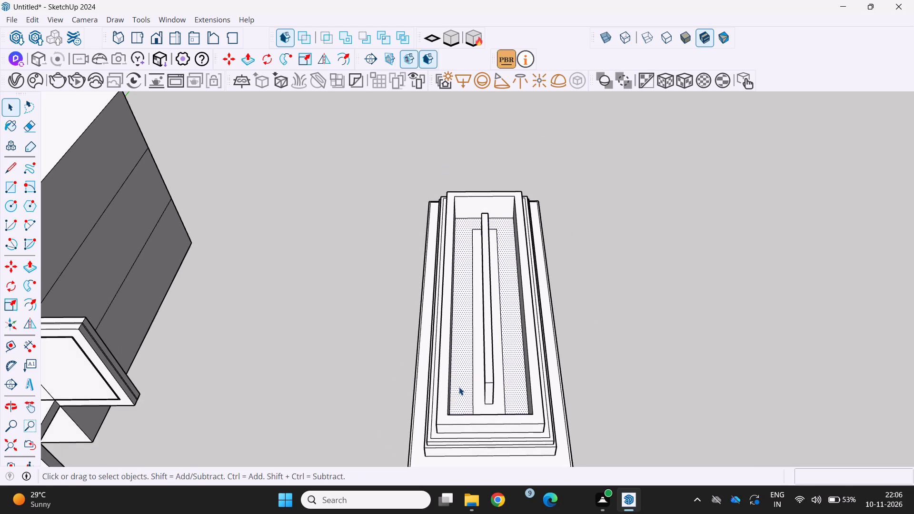
key("p")
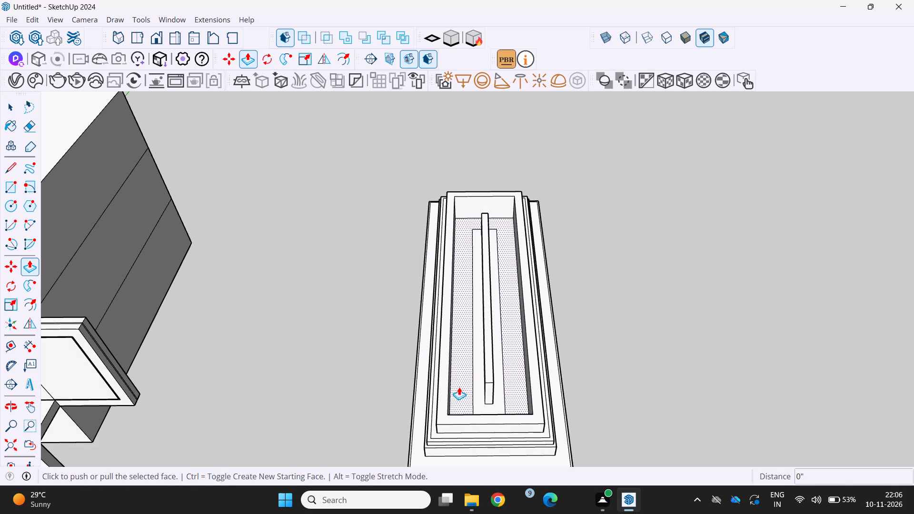
left_click_drag(459, 386, 480, 310)
left_click_drag(457, 341, 458, 319)
Examine the raised inner band, the remaining central slot and the surrounding steps from several sides.
scroll(457, 310, "down", 4)
middle_click_drag(457, 304, 361, 287)
scroll(361, 287, "down", 1)
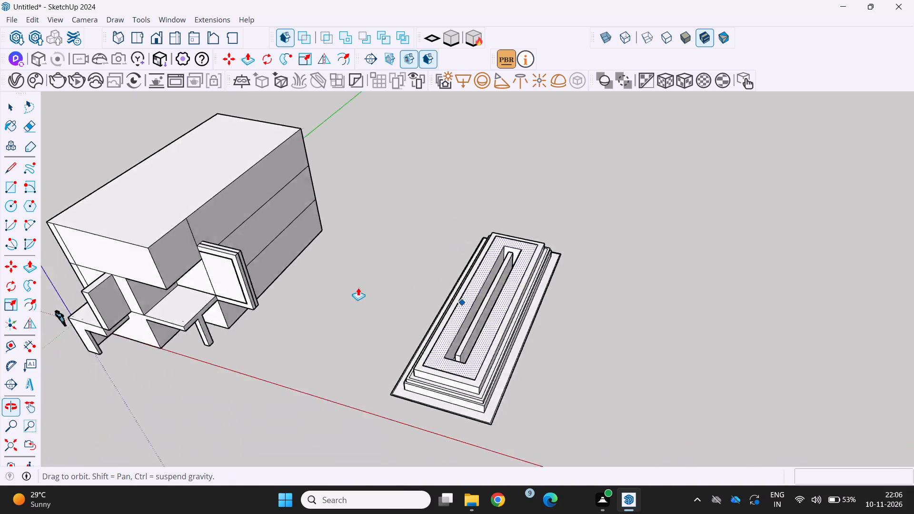
scroll(358, 287, "down", 2)
middle_click_drag(371, 305, 328, 227)
scroll(328, 229, "down", 1)
scroll(427, 354, "up", 4)
middle_click_drag(430, 361, 300, 372)
scroll(318, 276, "up", 1)
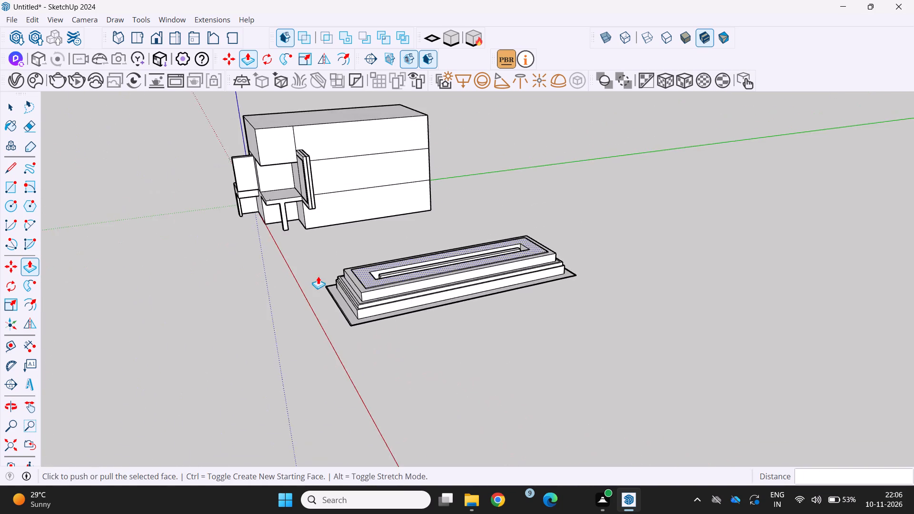
scroll(318, 276, "up", 7)
middle_click_drag(401, 304, 363, 335)
scroll(380, 321, "up", 4)
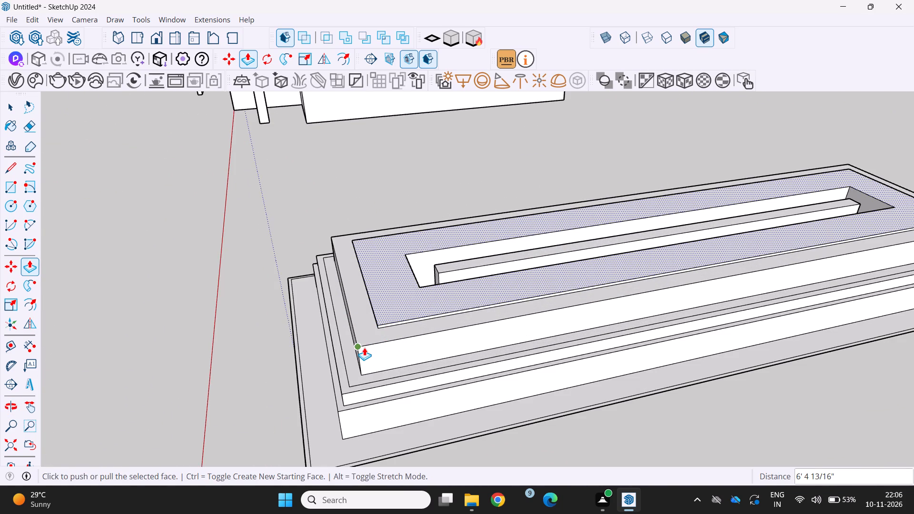
Examine the stepped structure's raised inner band, central slot and outer steps from several sides.
key("space")
key("space")
key("space")
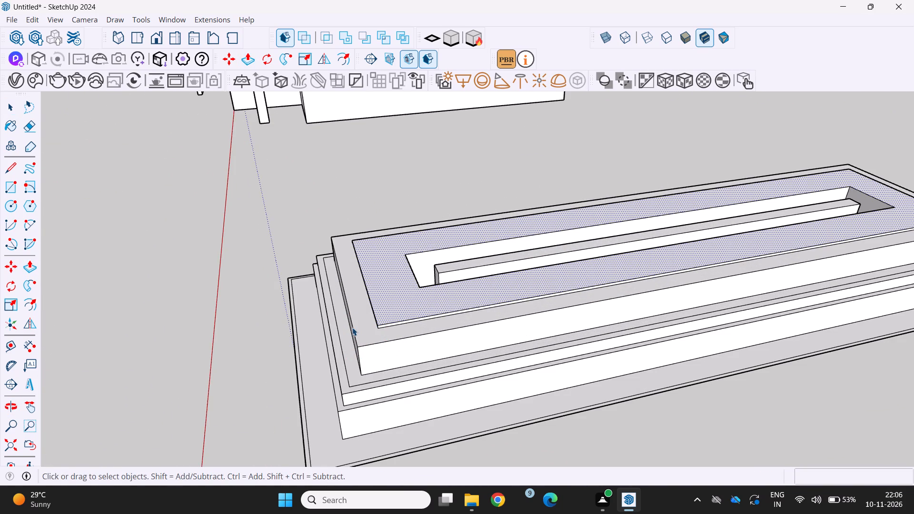
key("space")
key("space")
key("space")
scroll(352, 327, "up", 3)
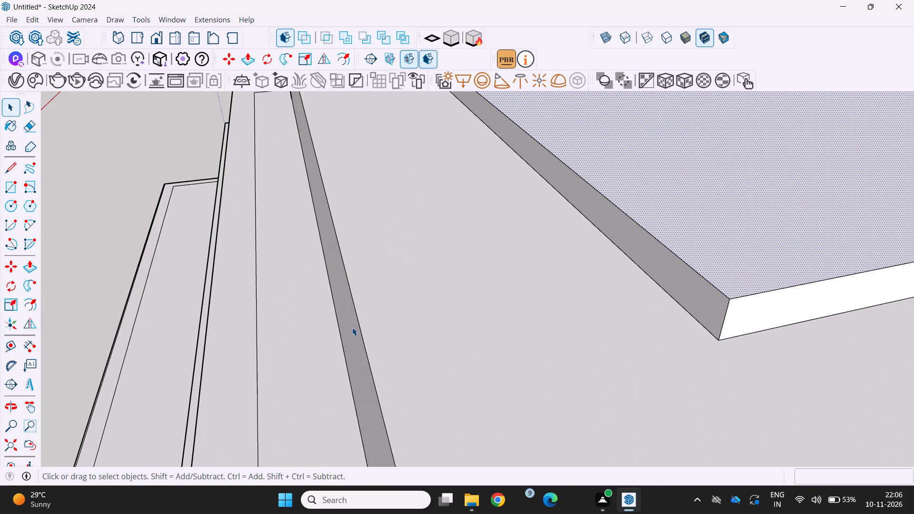
scroll(450, 385, "down", 20)
scroll(450, 385, "down", 9)
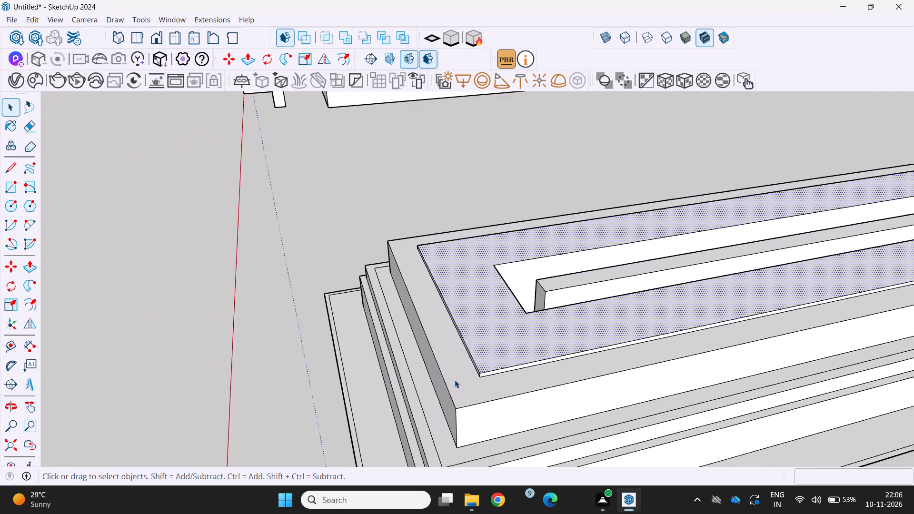
scroll(455, 380, "down", 2)
middle_click_drag(455, 378, 437, 342)
scroll(442, 336, "down", 2)
middle_click_drag(442, 340, 430, 350)
scroll(433, 359, "up", 4)
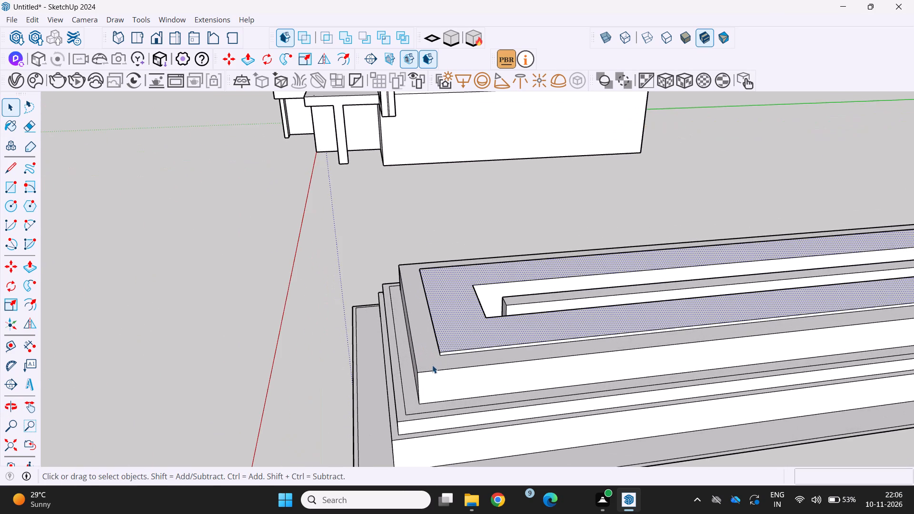
scroll(431, 365, "down", 5)
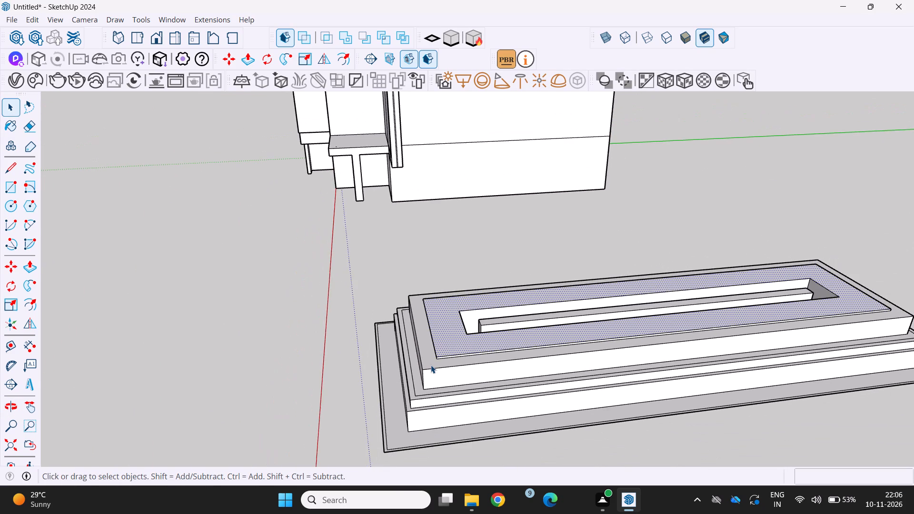
scroll(431, 365, "down", 1)
middle_click_drag(431, 365, 398, 376)
scroll(399, 377, "down", 4)
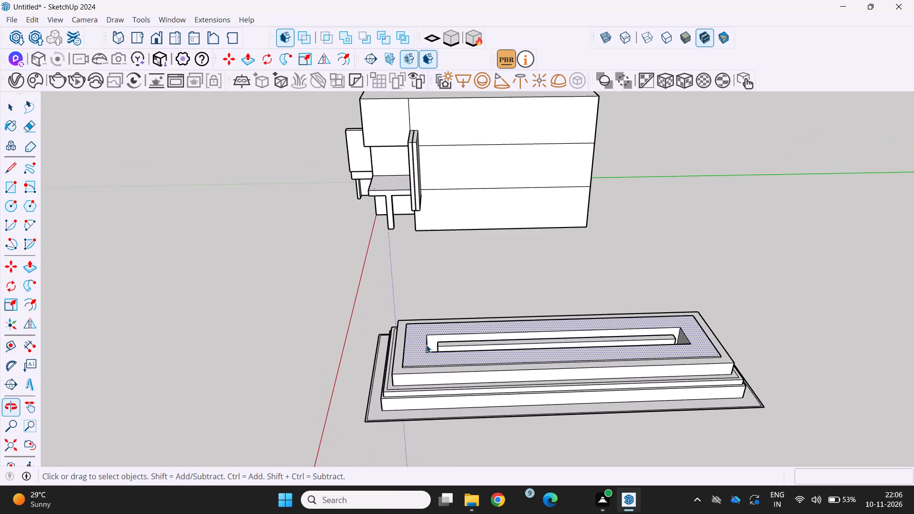
middle_click_drag(423, 358, 399, 380)
scroll(405, 351, "up", 8)
middle_click_drag(424, 382, 513, 321)
scroll(512, 321, "down", 4)
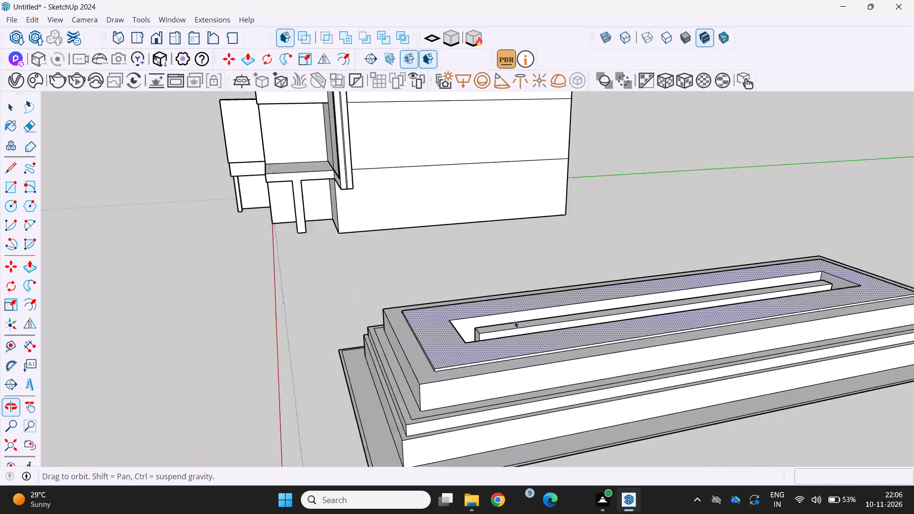
scroll(514, 320, "down", 1)
scroll(467, 337, "up", 3)
middle_click_drag(463, 342, 704, 346)
scroll(589, 373, "down", 2)
middle_click_drag(589, 373, 636, 287)
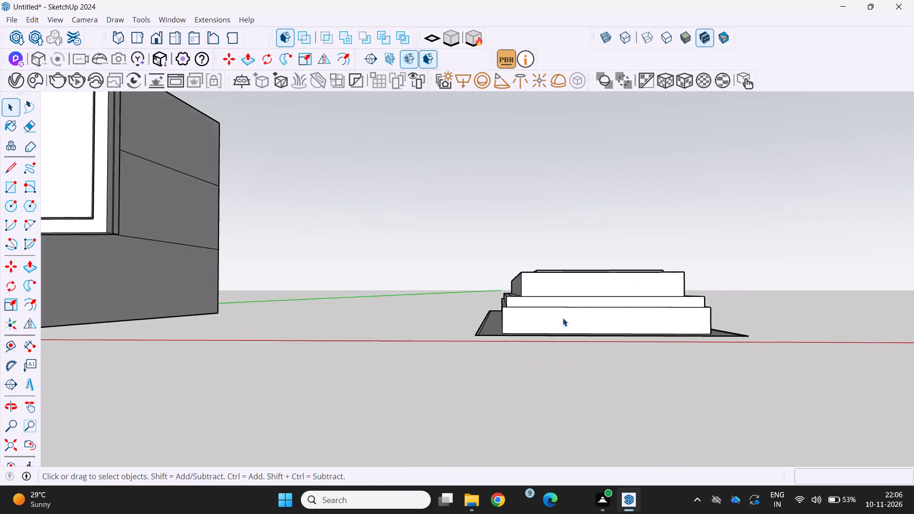
scroll(561, 319, "up", 3)
middle_click_drag(560, 319, 510, 413)
scroll(517, 382, "down", 5)
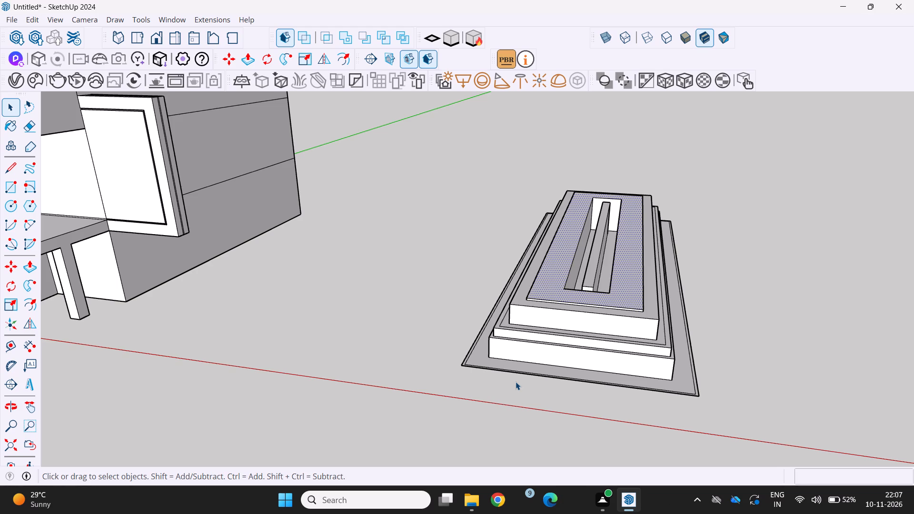
scroll(521, 390, "down", 4)
middle_click_drag(514, 375, 445, 361)
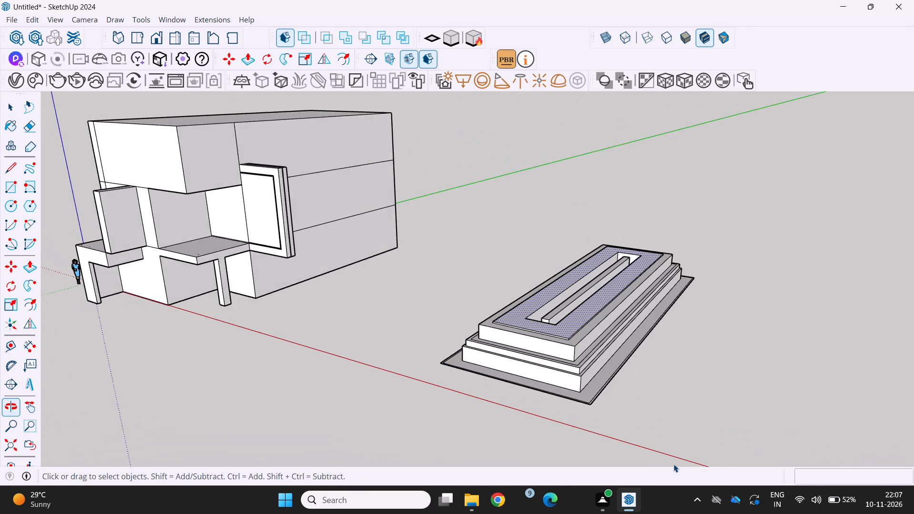
Push/Pull the narrow outer border strip on top of the middle step up 8 13/16" to form a raised lip.
scroll(673, 464, "up", 4)
middle_click_drag(665, 461, 650, 470)
middle_click_drag(596, 332, 569, 384)
scroll(547, 385, "up", 3)
middle_click_drag(550, 397, 602, 387)
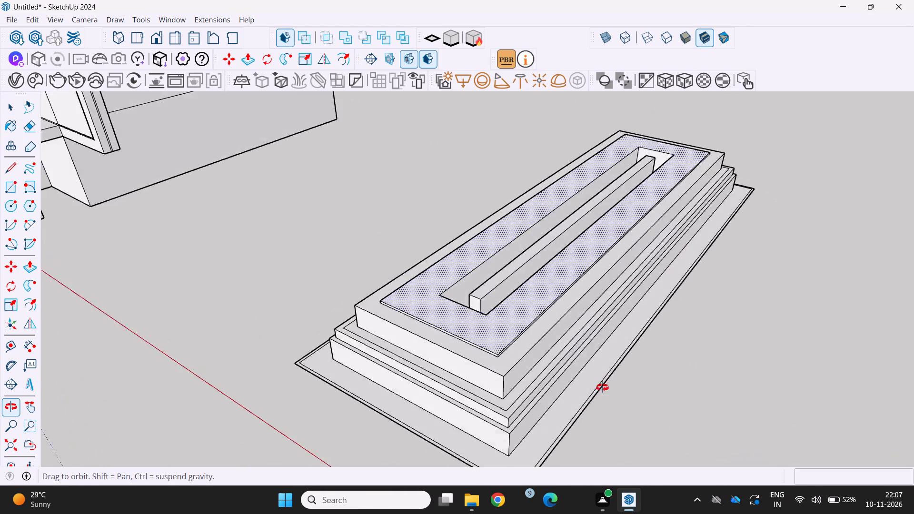
middle_click_drag(602, 387, 606, 385)
scroll(589, 371, "up", 4)
middle_click_drag(587, 372, 668, 412)
scroll(521, 396, "up", 1)
scroll(606, 402, "up", 1)
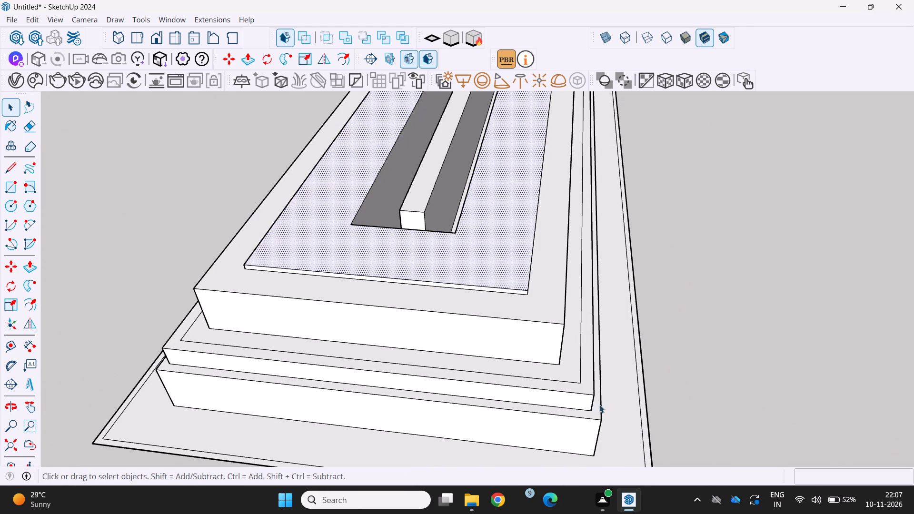
left_click(584, 384)
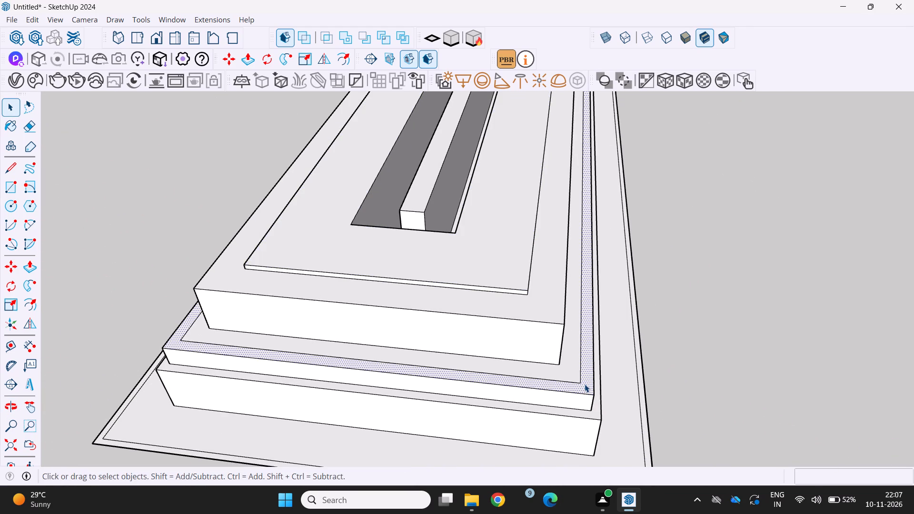
key("p")
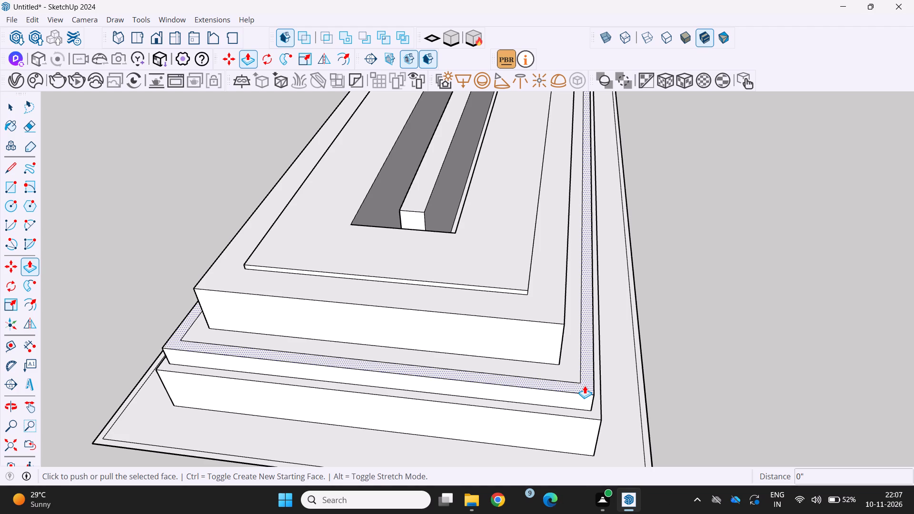
left_click_drag(584, 384, 586, 376)
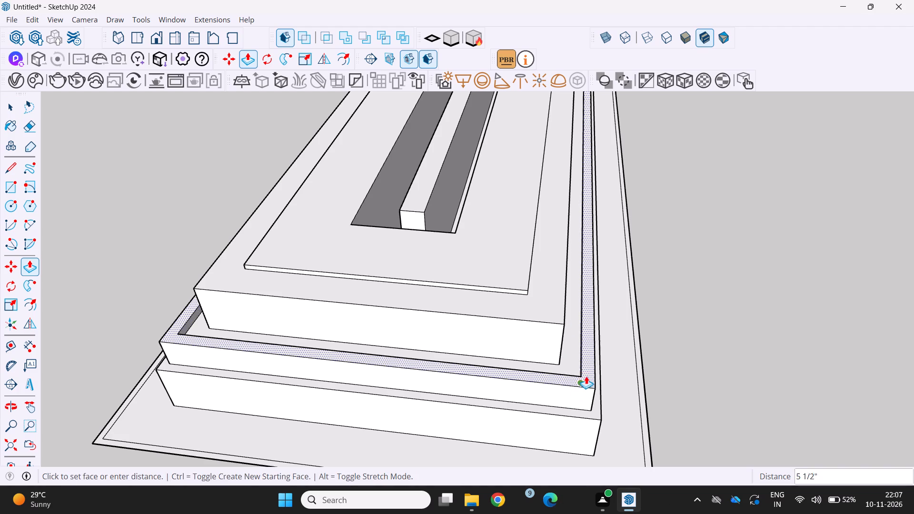
left_click_drag(586, 376, 587, 373)
Examine the raised lip around the middle step and the gap behind it from the corner, end and long side.
scroll(574, 389, "down", 5)
middle_click_drag(475, 416, 317, 288)
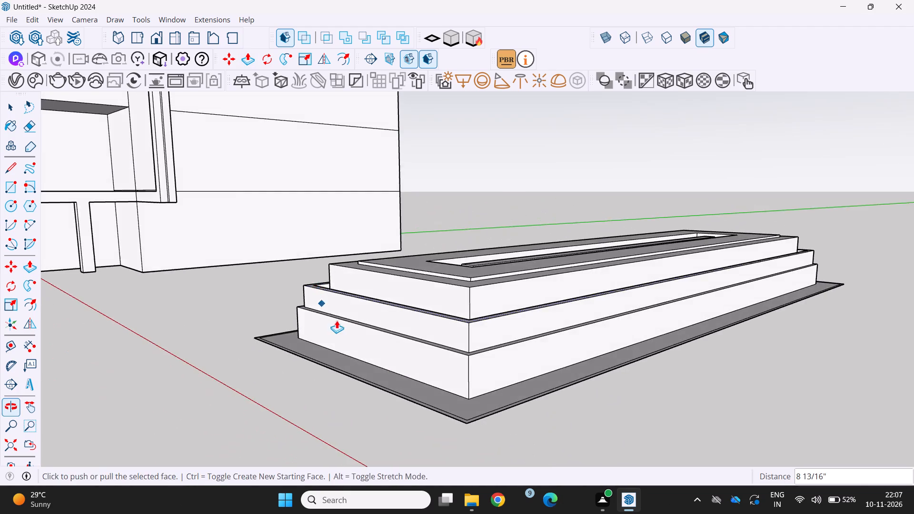
scroll(337, 321, "up", 3)
middle_click_drag(338, 323, 341, 375)
scroll(512, 455, "up", 1)
scroll(517, 368, "down", 6)
middle_click_drag(517, 321, 500, 287)
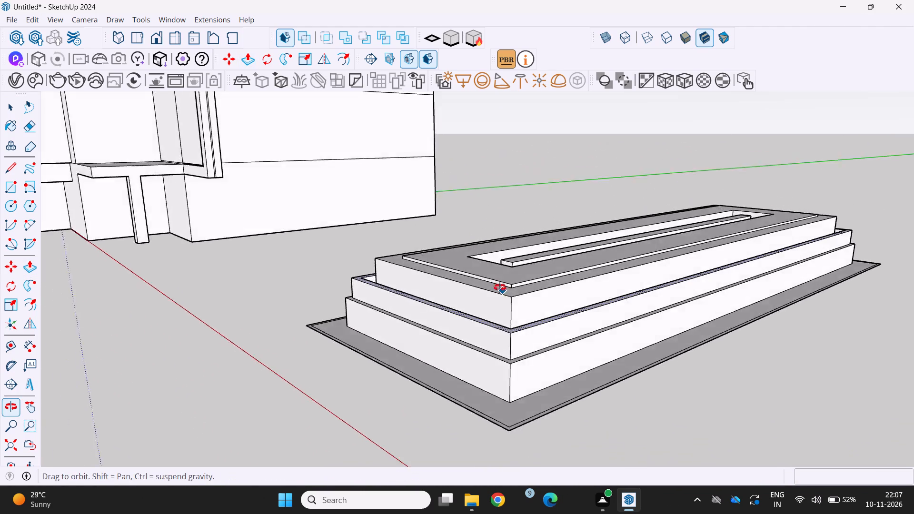
middle_click_drag(500, 287, 495, 281)
scroll(499, 287, "down", 4)
middle_click_drag(486, 253, 454, 334)
scroll(452, 391, "up", 2)
scroll(465, 314, "down", 9)
scroll(414, 404, "up", 3)
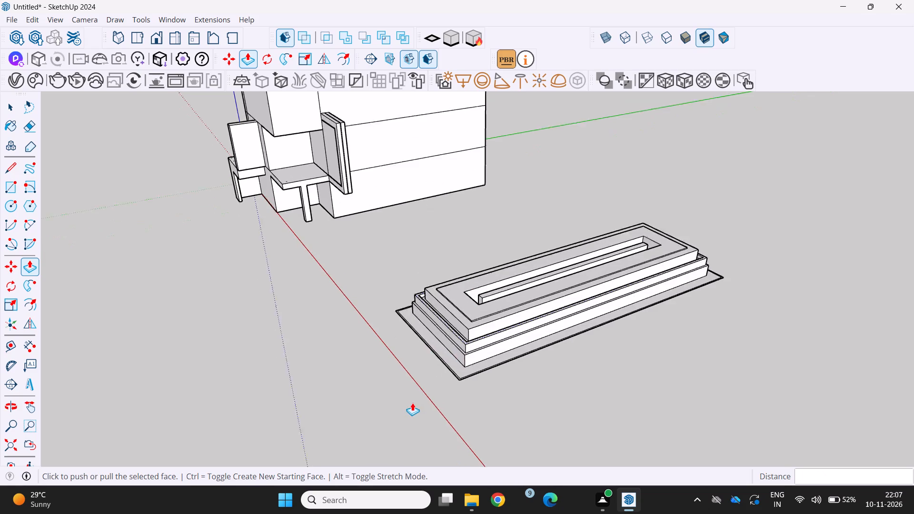
scroll(412, 403, "up", 1)
middle_click_drag(412, 401, 546, 418)
scroll(550, 379, "up", 6)
middle_click(536, 369)
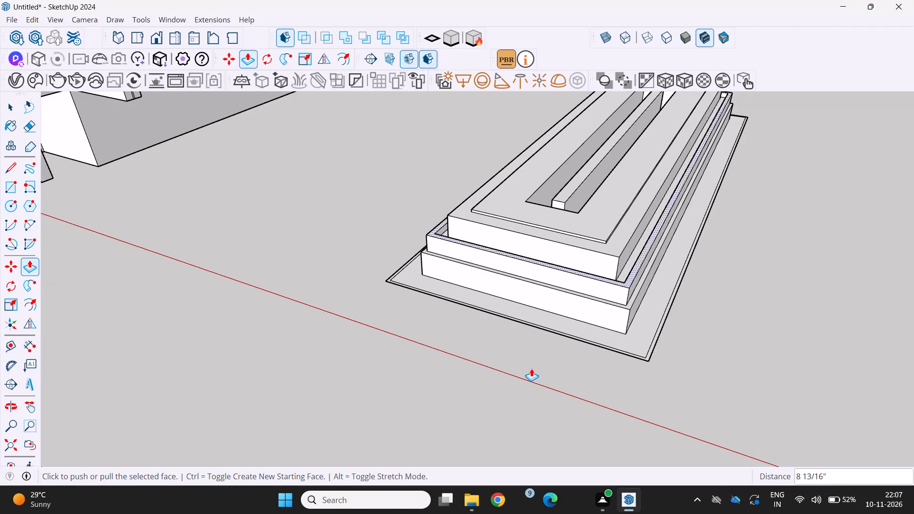
scroll(530, 342, "down", 4)
middle_click_drag(534, 332, 457, 341)
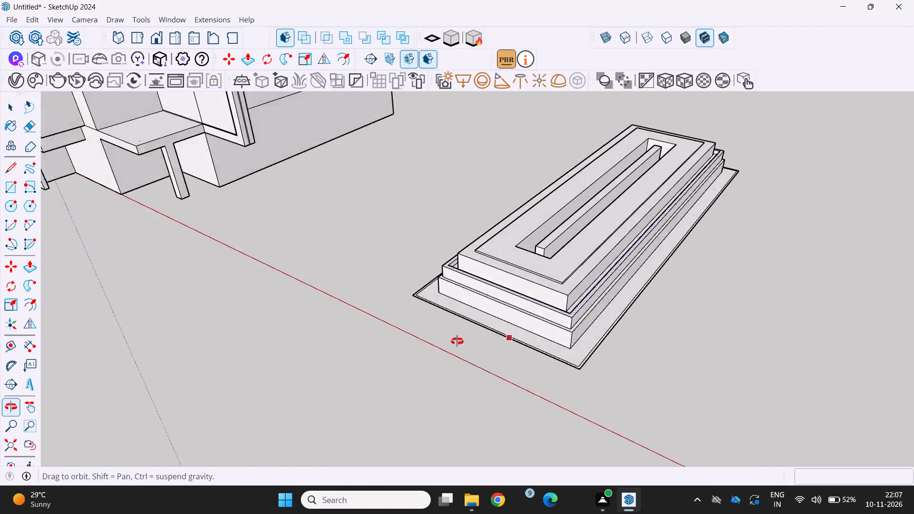
middle_click_drag(457, 341, 453, 341)
scroll(599, 353, "up", 3)
middle_click_drag(584, 351, 530, 390)
scroll(558, 379, "up", 1)
scroll(443, 358, "up", 7)
middle_click_drag(440, 358, 626, 385)
scroll(630, 387, "down", 6)
middle_click_drag(575, 414, 615, 366)
scroll(626, 366, "up", 1)
scroll(597, 402, "down", 5)
middle_click_drag(570, 403, 564, 386)
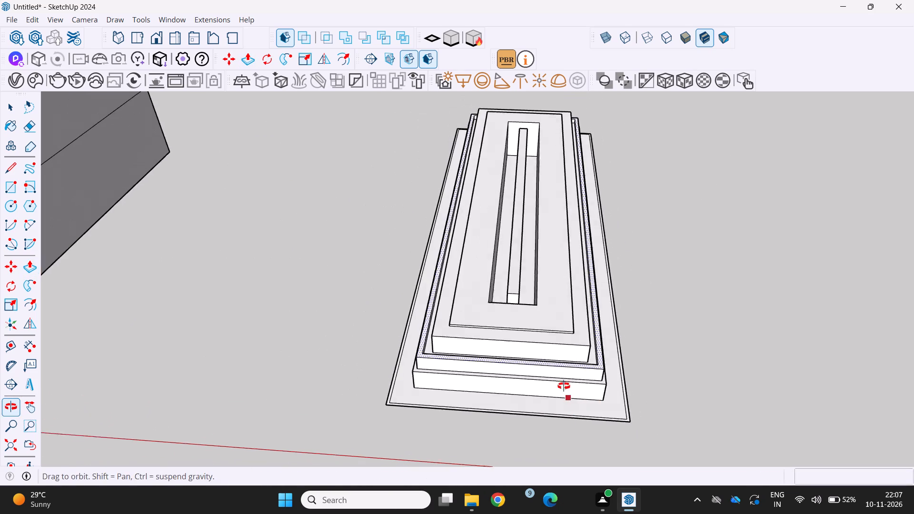
middle_click_drag(564, 386, 597, 309)
scroll(587, 319, "down", 6)
middle_click_drag(567, 333, 508, 348)
scroll(543, 334, "up", 4)
middle_click_drag(541, 333, 474, 349)
scroll(725, 440, "up", 2)
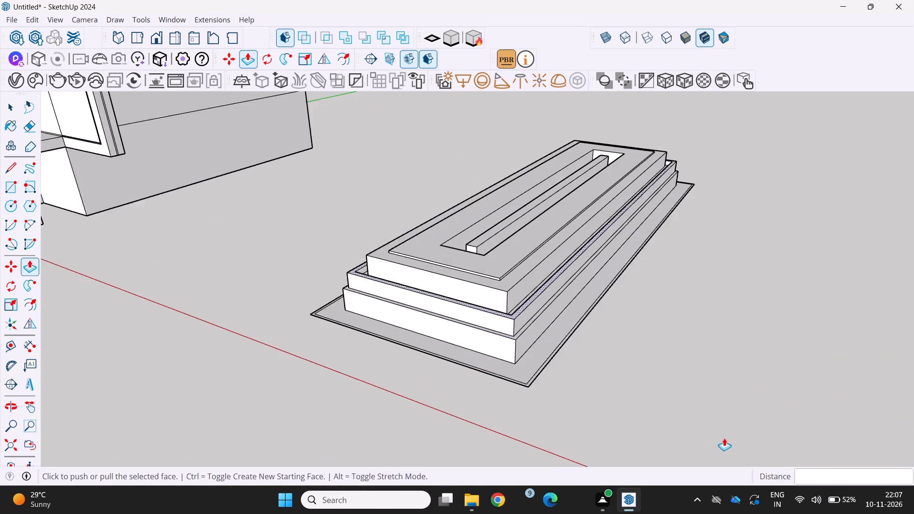
scroll(724, 438, "up", 1)
middle_click_drag(692, 426, 633, 424)
scroll(525, 403, "up", 3)
middle_click_drag(525, 403, 569, 467)
scroll(428, 387, "up", 4)
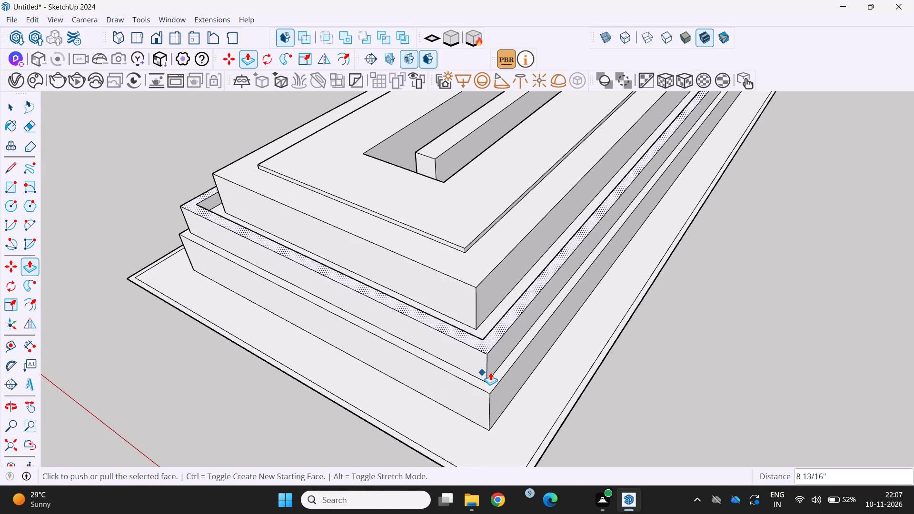
scroll(454, 401, "down", 11)
middle_click_drag(476, 390, 476, 389)
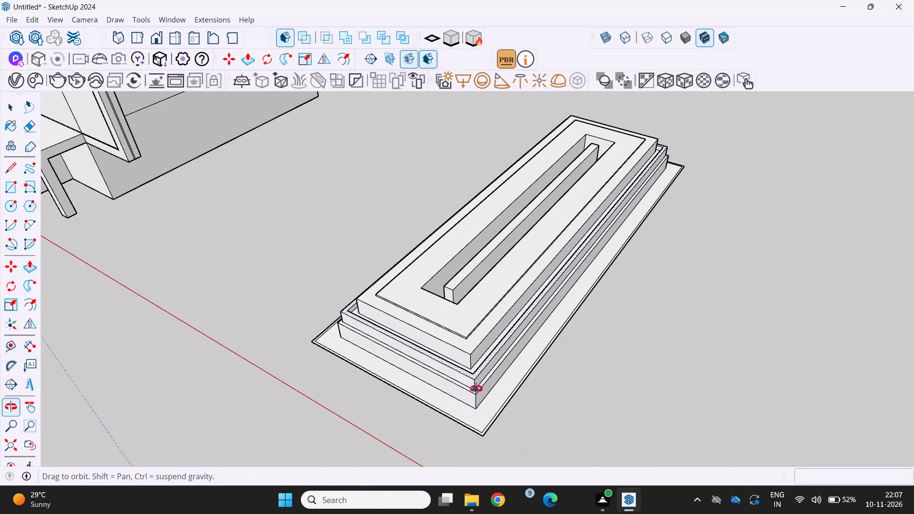
middle_click_drag(476, 389, 466, 386)
scroll(438, 371, "down", 5)
middle_click_drag(433, 371, 320, 290)
scroll(365, 304, "up", 5)
middle_click_drag(365, 302, 352, 322)
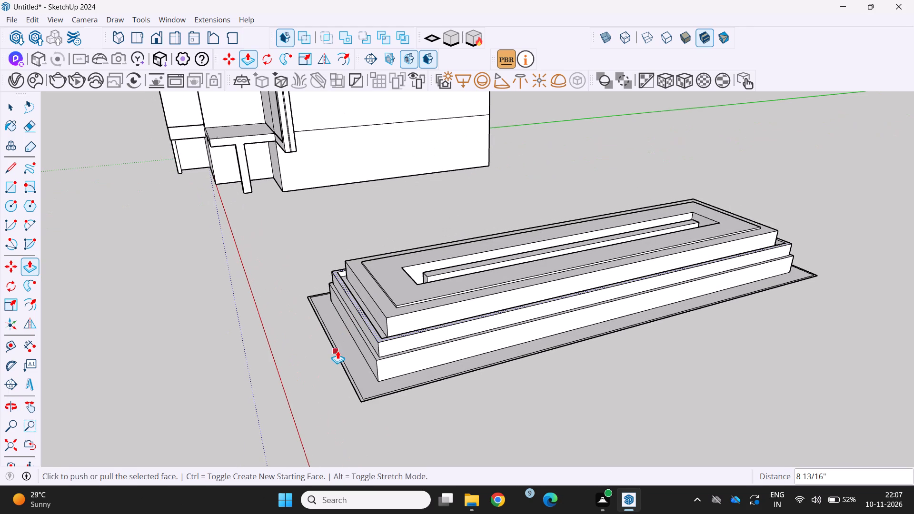
key("space")
key("space")
key("space")
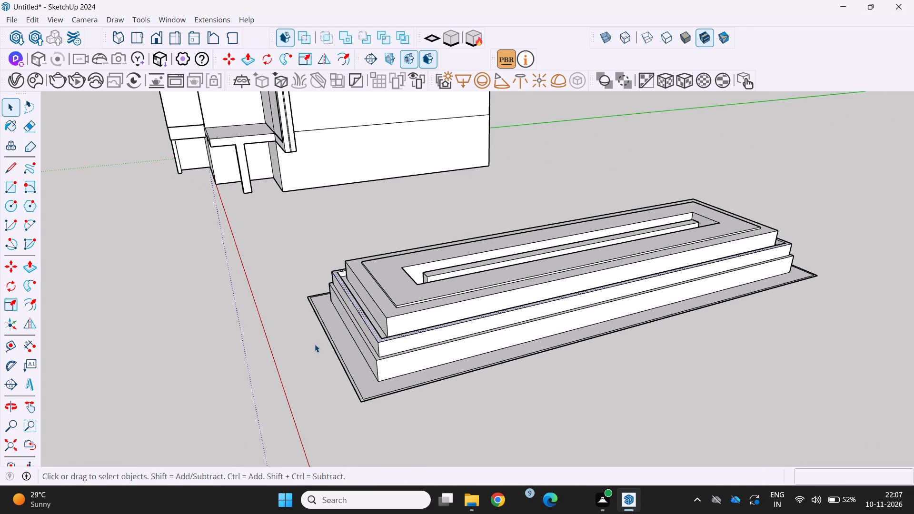
Examine the stepped structure together with the house from the front, above and an angle to compare position and proportions.
scroll(450, 274, "down", 5)
middle_click_drag(447, 273, 371, 370)
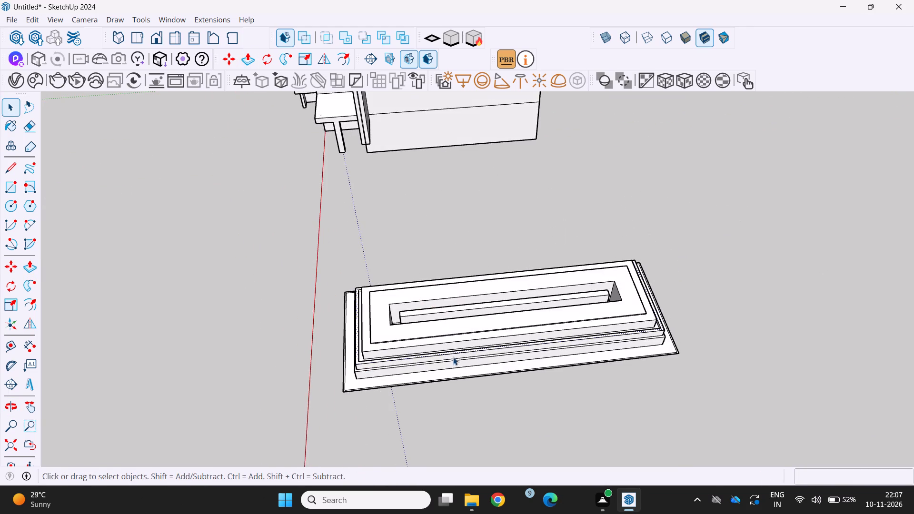
scroll(453, 353, "down", 7)
middle_click_drag(447, 356, 851, 165)
middle_click_drag(534, 242, 547, 266)
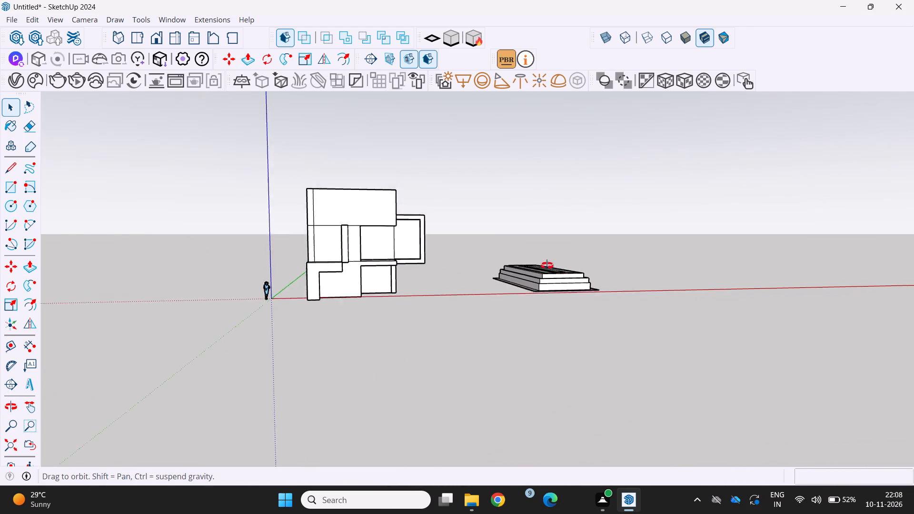
middle_click_drag(547, 266, 622, 271)
scroll(183, 247, "up", 3)
middle_click_drag(183, 246, 159, 257)
scroll(155, 255, "up", 1)
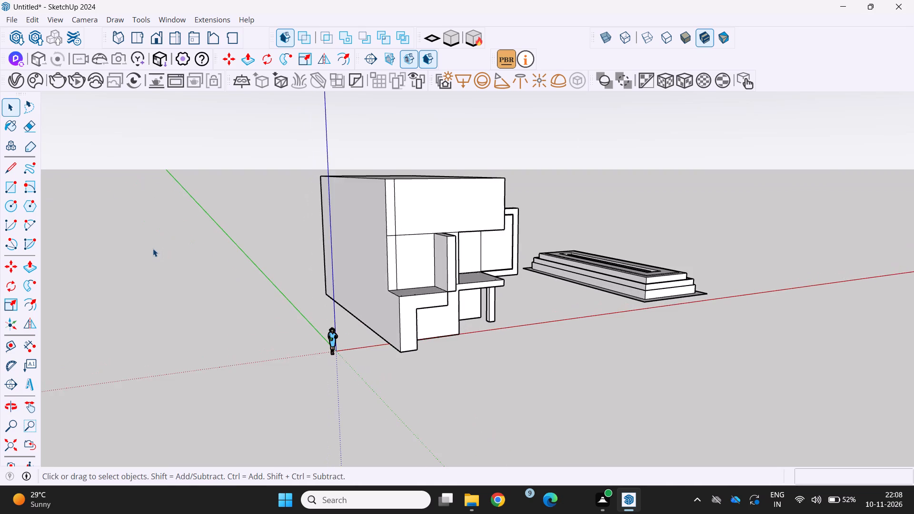
scroll(153, 248, "down", 1)
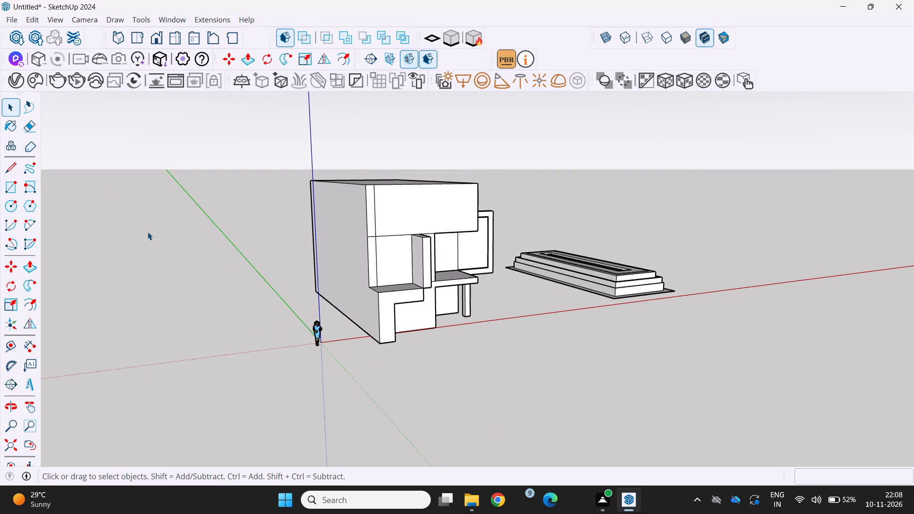
middle_click_drag(219, 292, 213, 305)
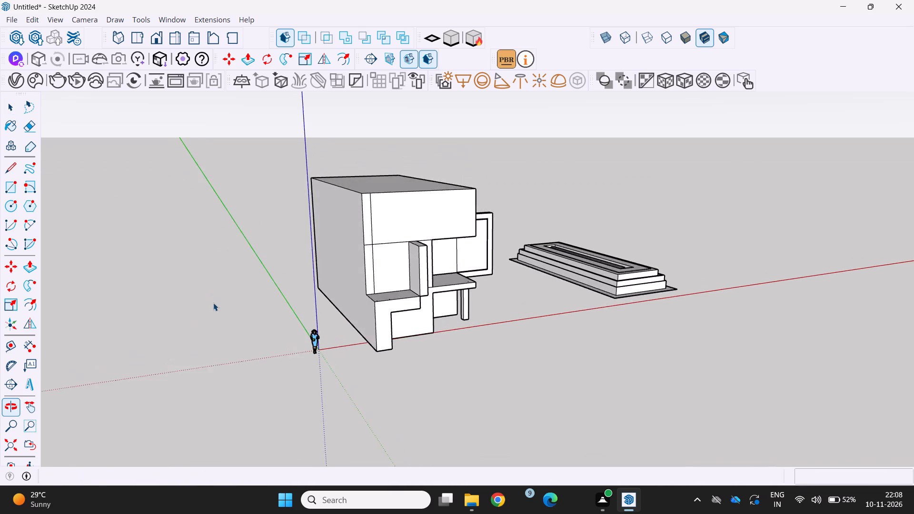
scroll(212, 303, "down", 3)
middle_click(212, 303)
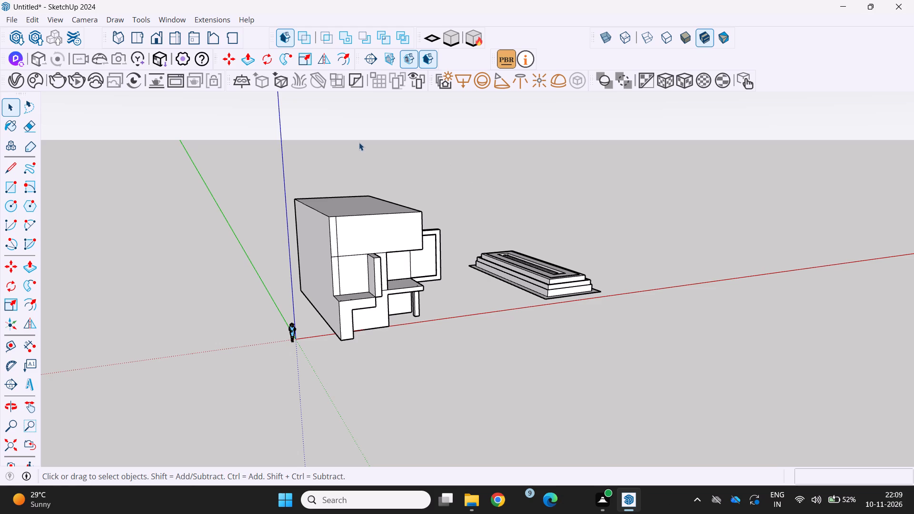
middle_click_drag(367, 157, 309, 213)
scroll(314, 221, "down", 3)
middle_click_drag(315, 231, 286, 258)
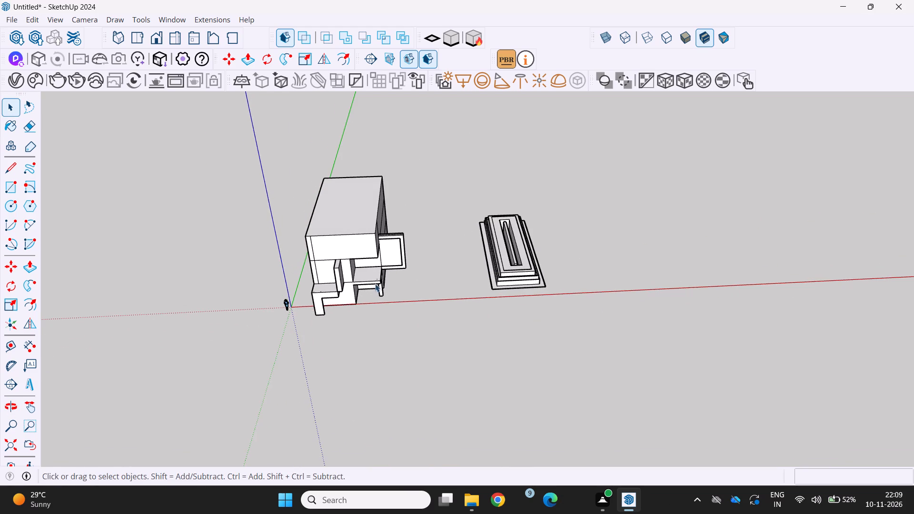
middle_click_drag(447, 292, 423, 276)
scroll(523, 217, "up", 4)
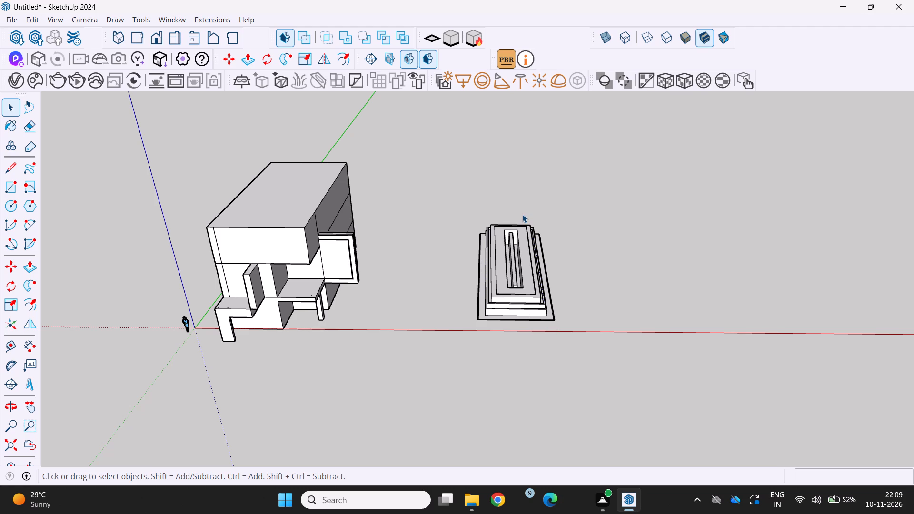
scroll(520, 215, "down", 3)
middle_click_drag(516, 216, 435, 303)
scroll(492, 246, "up", 1)
scroll(460, 302, "up", 5)
middle_click_drag(546, 279, 558, 173)
scroll(507, 346, "up", 3)
middle_click_drag(524, 351, 582, 317)
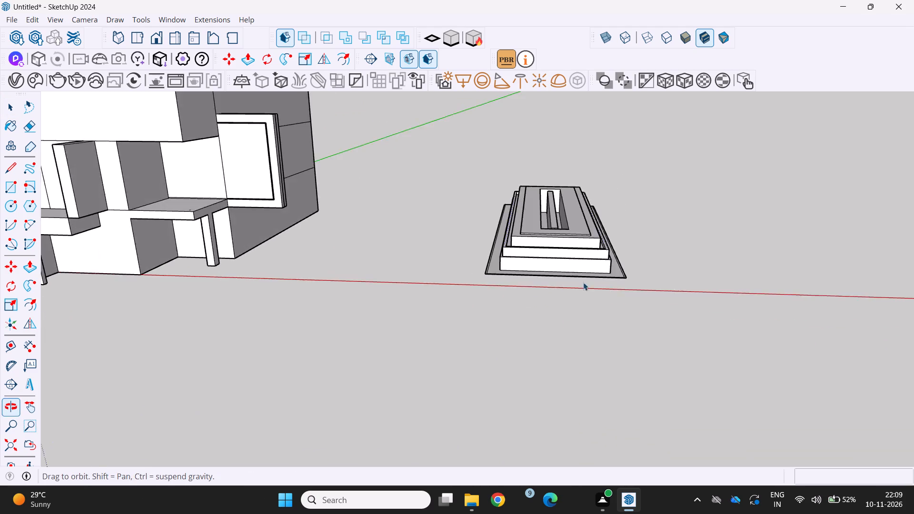
Examine the raised lip and surrounding steps of the stepped structure from its end, corner and long side.
scroll(572, 272, "up", 3)
middle_click_drag(572, 272, 573, 309)
scroll(523, 269, "up", 6)
middle_click_drag(517, 260, 583, 265)
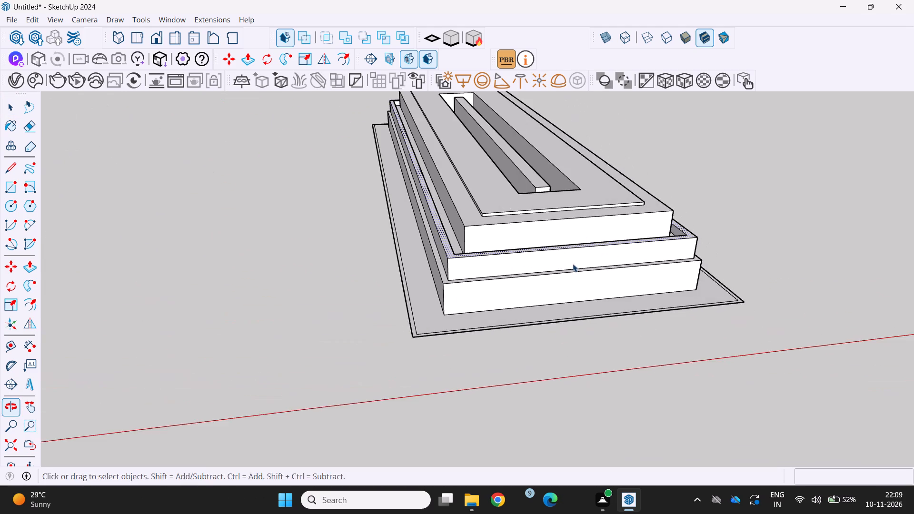
scroll(572, 264, "down", 2)
middle_click_drag(569, 265, 488, 319)
scroll(488, 319, "down", 4)
middle_click_drag(479, 312, 373, 258)
scroll(472, 263, "up", 3)
middle_click_drag(474, 264, 457, 289)
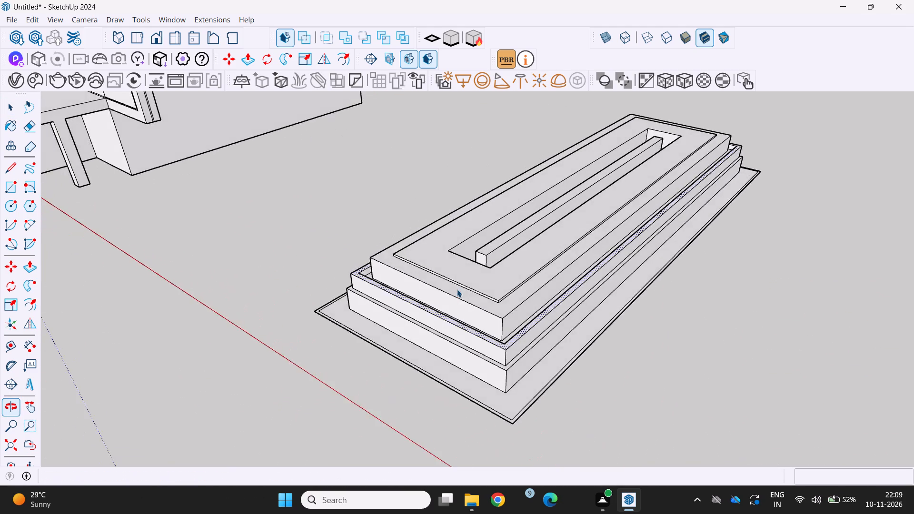
scroll(471, 290, "up", 3)
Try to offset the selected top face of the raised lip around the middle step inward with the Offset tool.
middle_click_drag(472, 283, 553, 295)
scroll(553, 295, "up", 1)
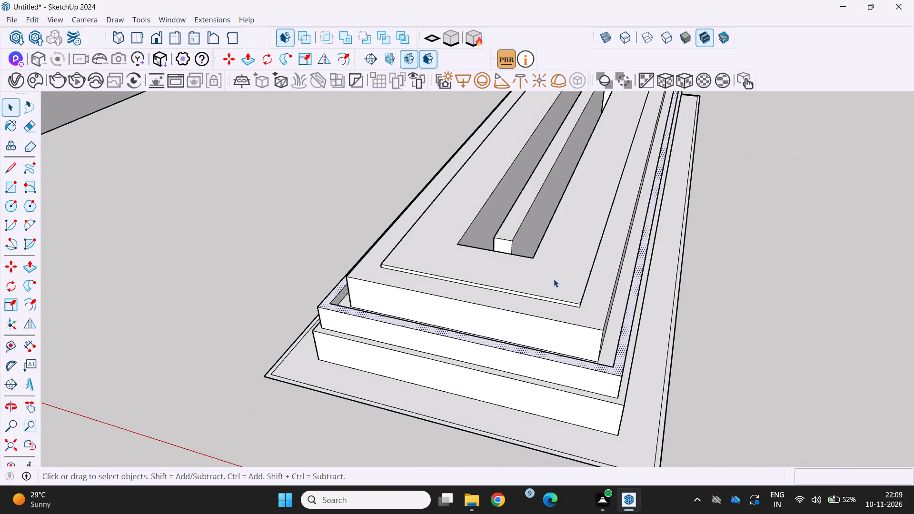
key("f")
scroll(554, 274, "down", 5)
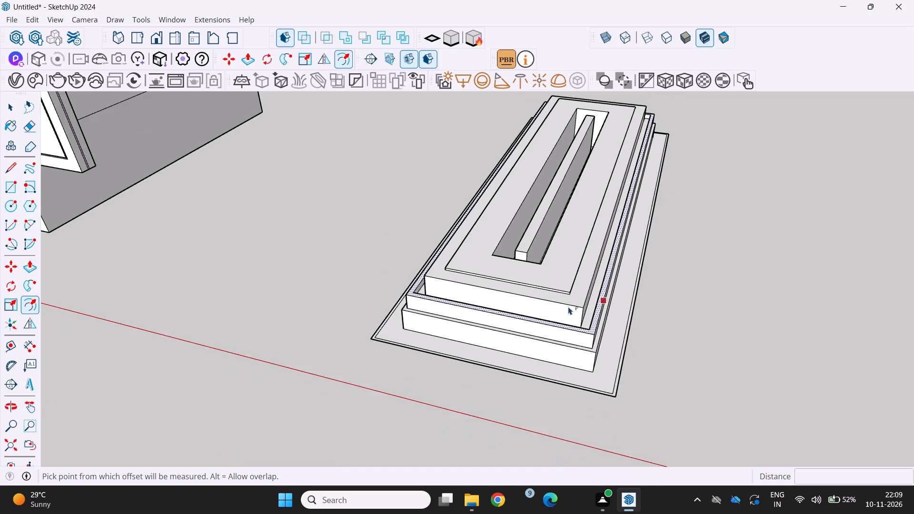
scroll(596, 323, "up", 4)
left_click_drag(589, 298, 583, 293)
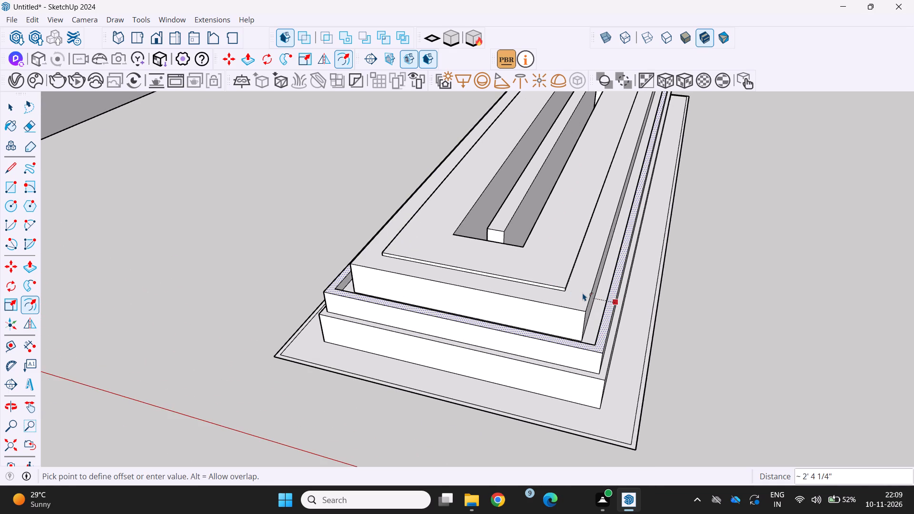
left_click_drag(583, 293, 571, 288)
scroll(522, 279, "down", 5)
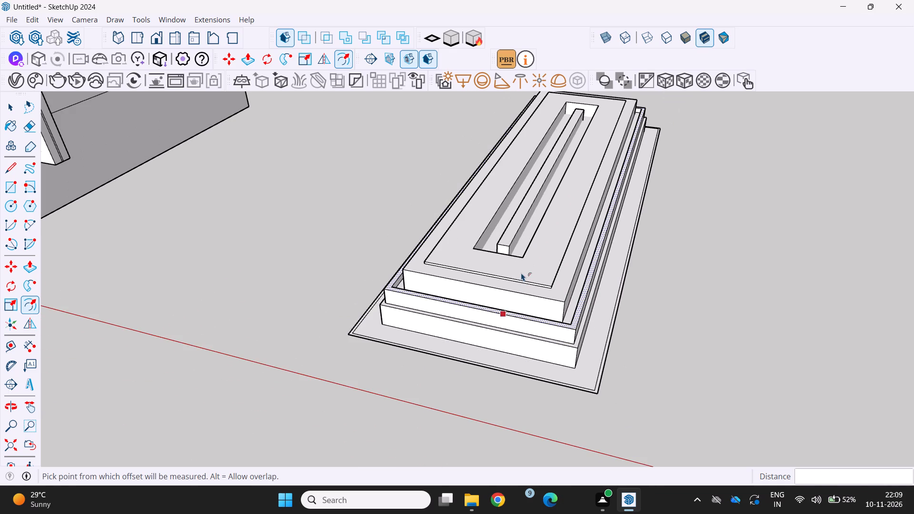
Examine the stepped structure beside the house from the front and from the corner to compare their placement.
scroll(504, 335, "up", 1)
middle_click_drag(504, 333, 516, 335)
scroll(498, 346, "down", 5)
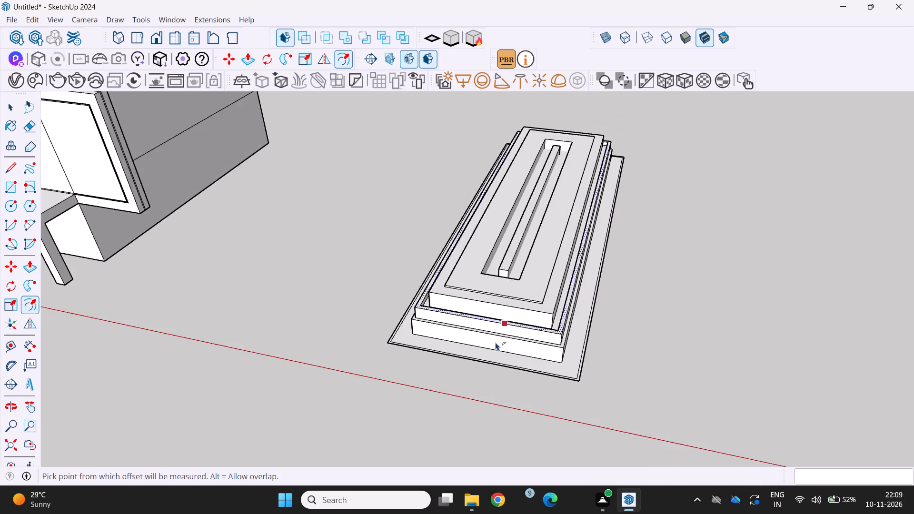
middle_click_drag(495, 340, 765, 240)
scroll(742, 251, "down", 12)
middle_click_drag(604, 280, 358, 316)
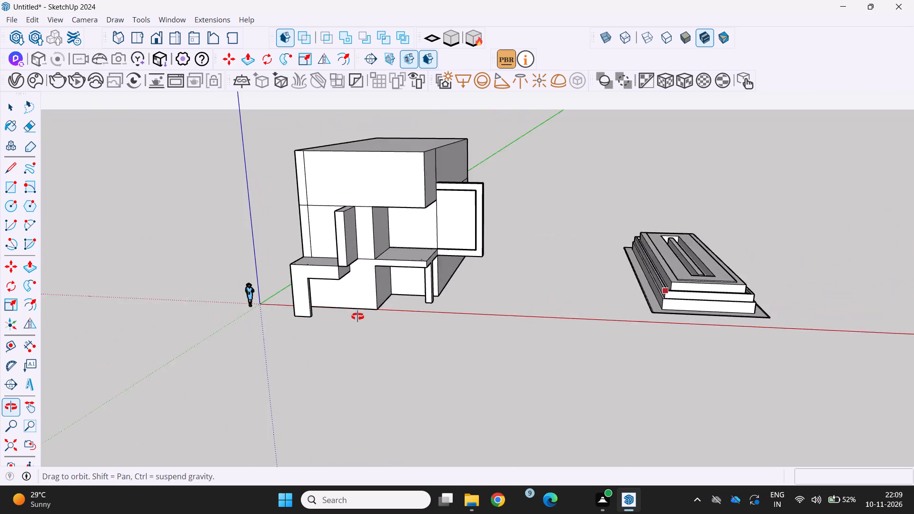
middle_click_drag(358, 316, 357, 317)
middle_click_drag(372, 327, 329, 342)
scroll(368, 331, "up", 1)
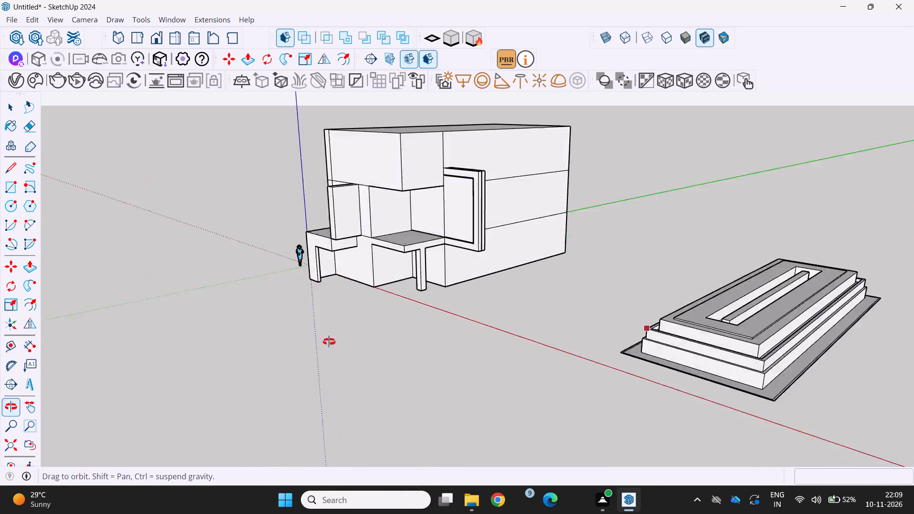
middle_click_drag(329, 342, 534, 359)
middle_click_drag(479, 357, 303, 281)
middle_click_drag(319, 232, 180, 253)
Examine the house's front canopies, supports and framed side panel up close, and the whole model from above and the front.
scroll(337, 208, "up", 4)
scroll(394, 214, "up", 1)
middle_click_drag(393, 211, 393, 209)
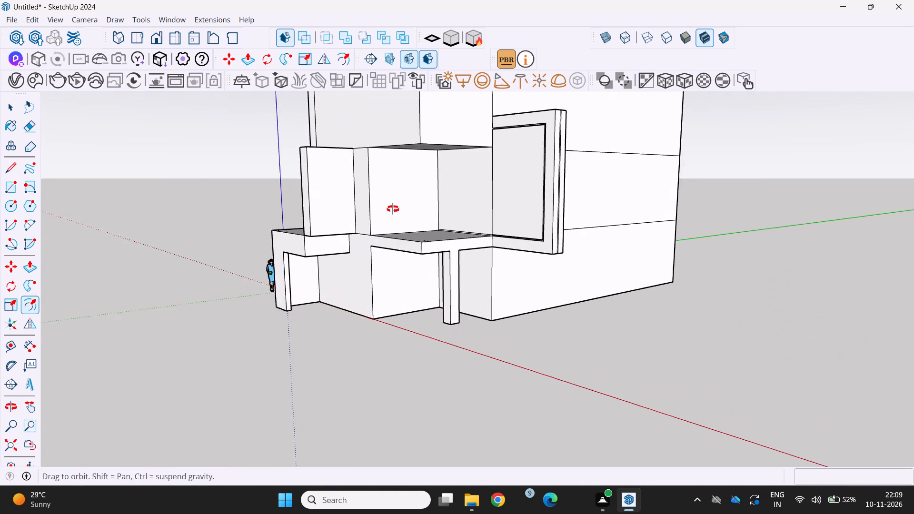
middle_click_drag(393, 209, 287, 303)
scroll(287, 302, "down", 6)
middle_click_drag(292, 299, 572, 390)
scroll(298, 304, "down", 1)
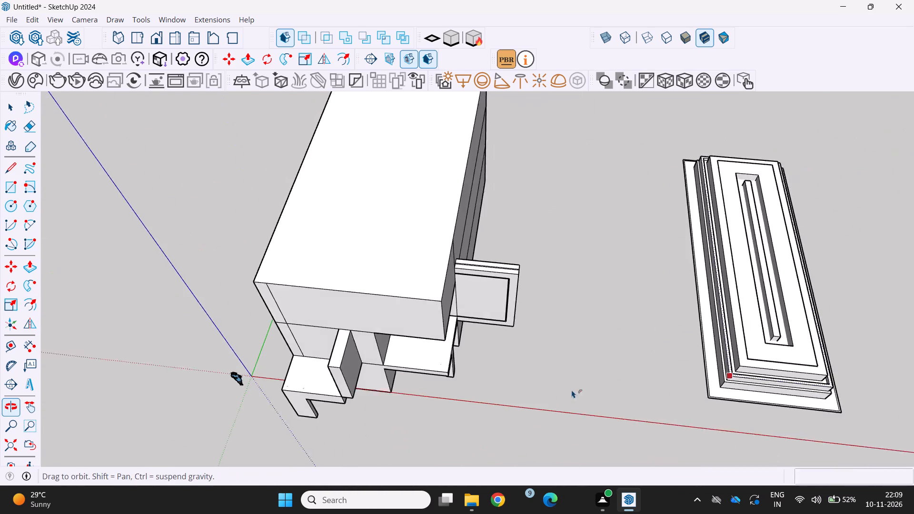
middle_click_drag(572, 390, 567, 397)
scroll(556, 394, "down", 4)
middle_click_drag(547, 385, 545, 189)
middle_click_drag(483, 359, 482, 351)
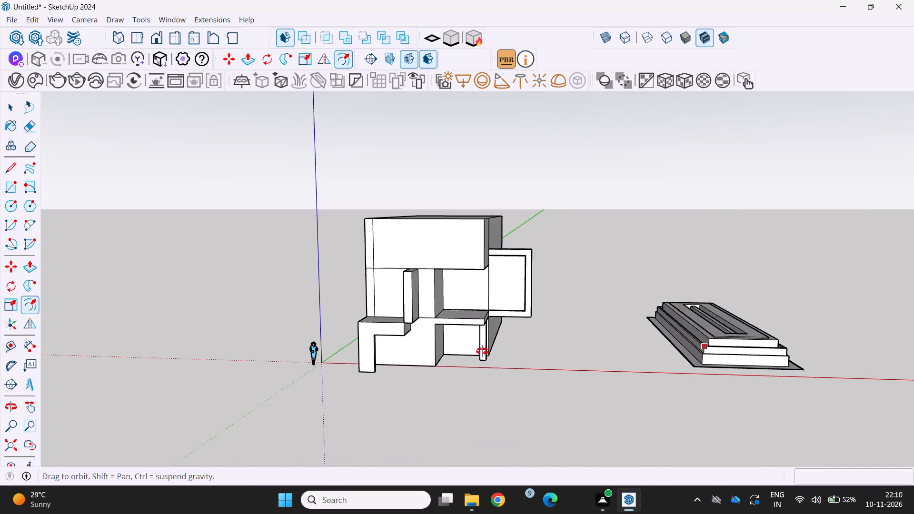
middle_click_drag(482, 351, 477, 329)
scroll(474, 312, "down", 8)
middle_click_drag(470, 306, 386, 392)
scroll(417, 373, "down", 1)
scroll(396, 272, "up", 3)
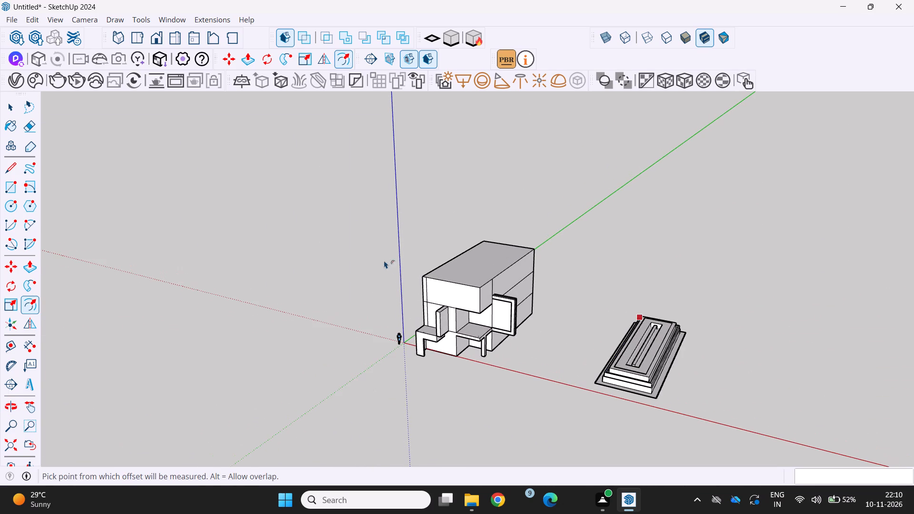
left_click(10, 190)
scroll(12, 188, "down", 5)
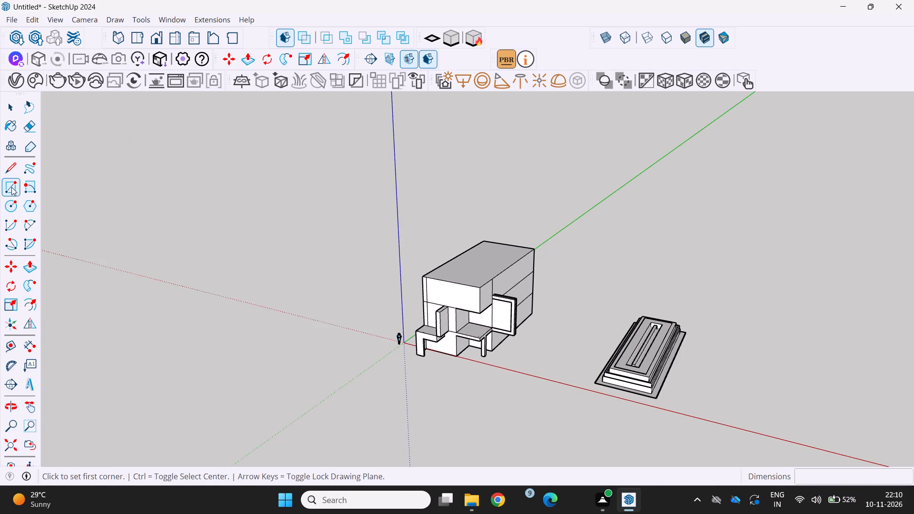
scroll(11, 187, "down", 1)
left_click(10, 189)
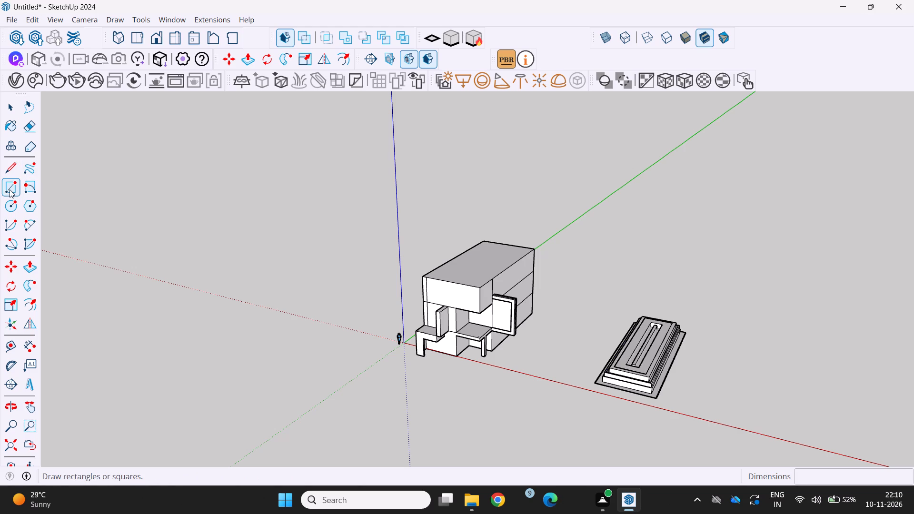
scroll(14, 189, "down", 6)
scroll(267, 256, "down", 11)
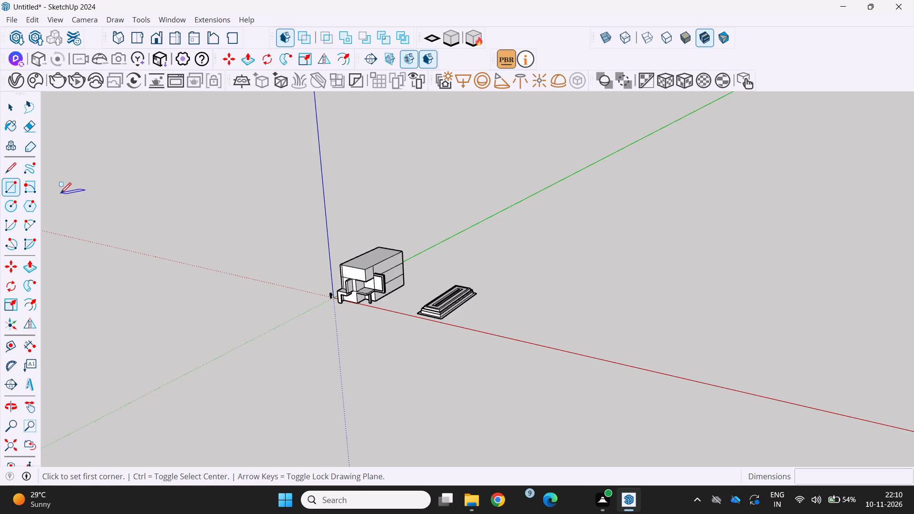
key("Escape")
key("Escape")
Examine the stepped structure's top, central slot and raised borders from above and from its near end.
scroll(221, 262, "down", 2)
middle_click_drag(308, 332, 430, 378)
scroll(434, 348, "up", 4)
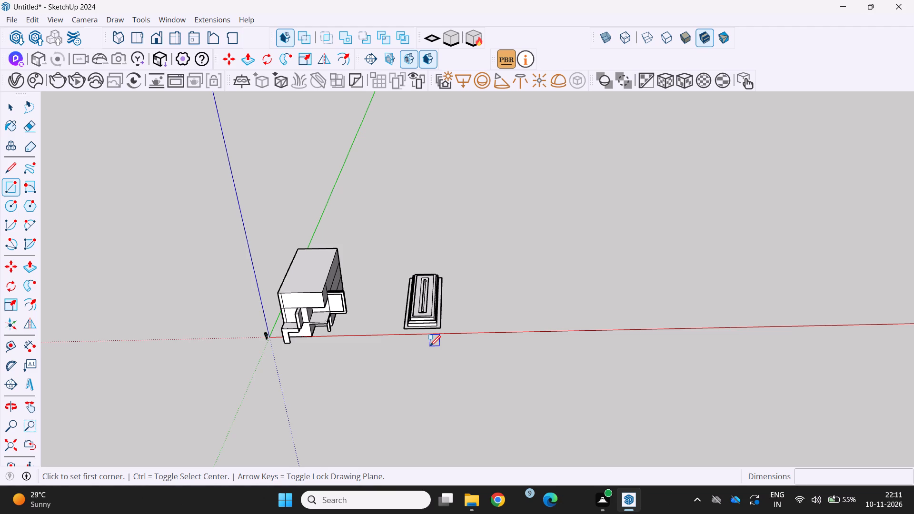
middle_click_drag(414, 344, 316, 274)
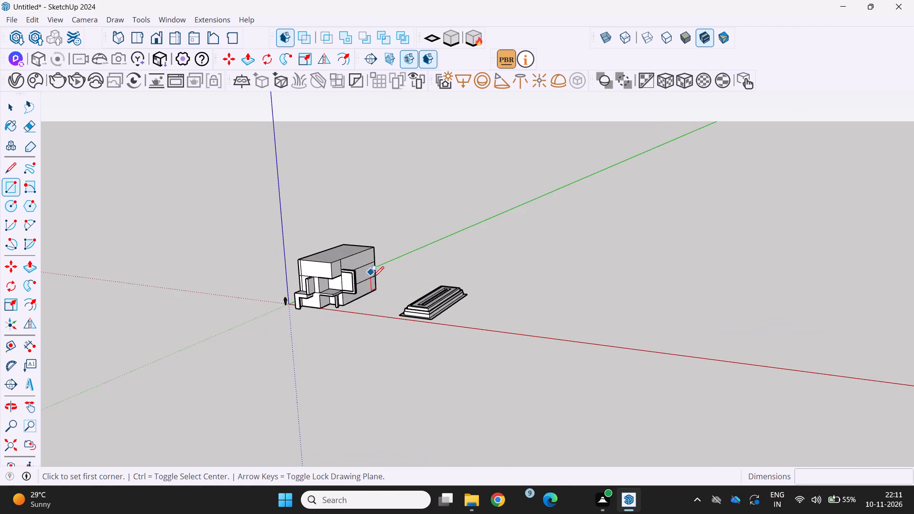
scroll(378, 282, "up", 13)
middle_click_drag(432, 301, 429, 415)
scroll(330, 302, "up", 3)
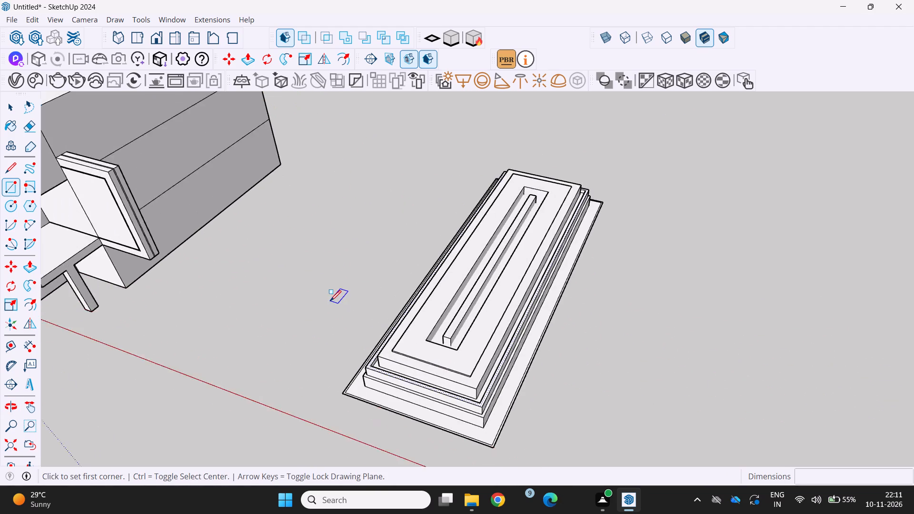
scroll(330, 301, "up", 1)
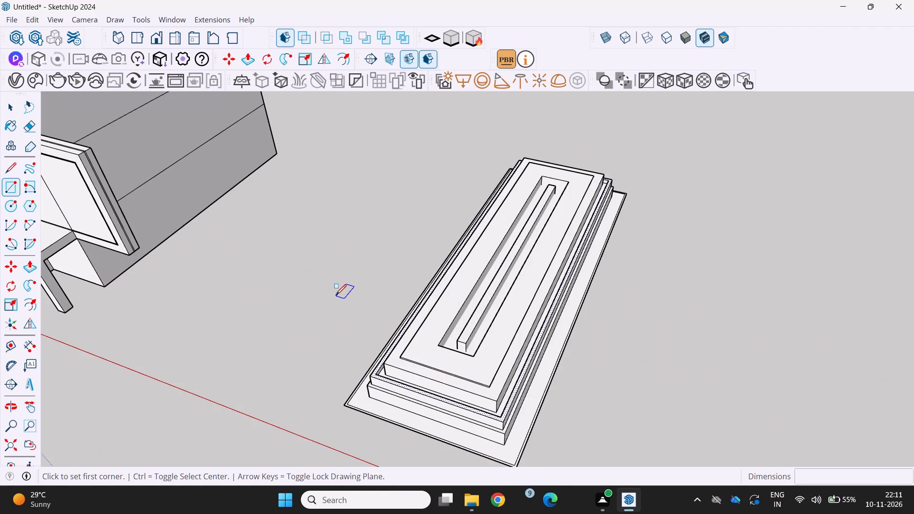
scroll(336, 295, "down", 5)
middle_click_drag(334, 293, 338, 288)
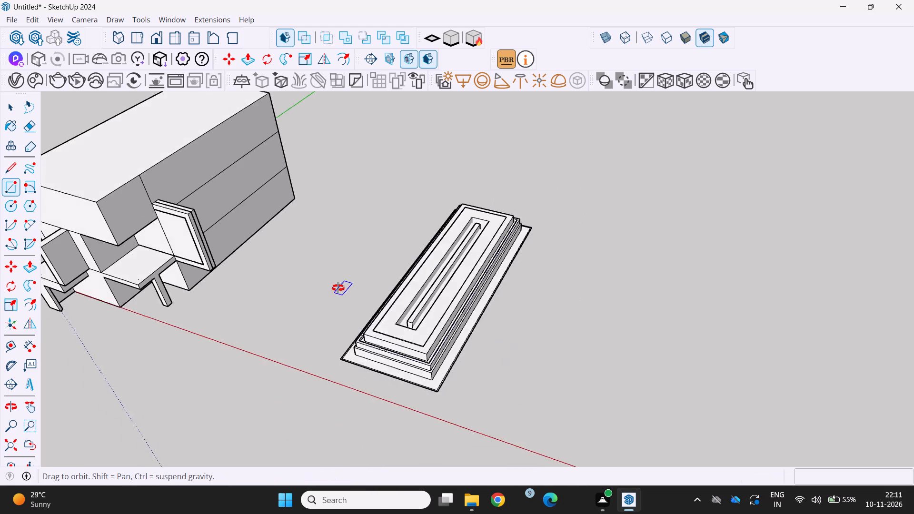
middle_click_drag(338, 288, 389, 265)
scroll(414, 268, "up", 6)
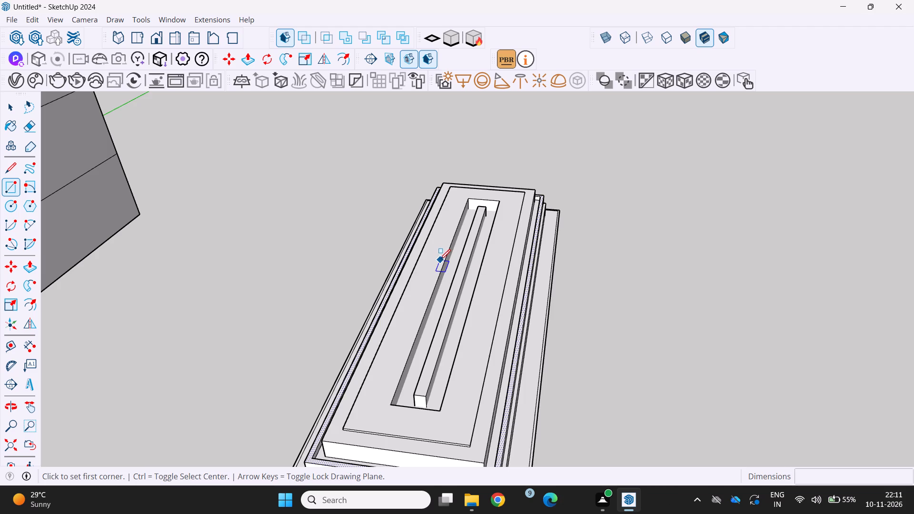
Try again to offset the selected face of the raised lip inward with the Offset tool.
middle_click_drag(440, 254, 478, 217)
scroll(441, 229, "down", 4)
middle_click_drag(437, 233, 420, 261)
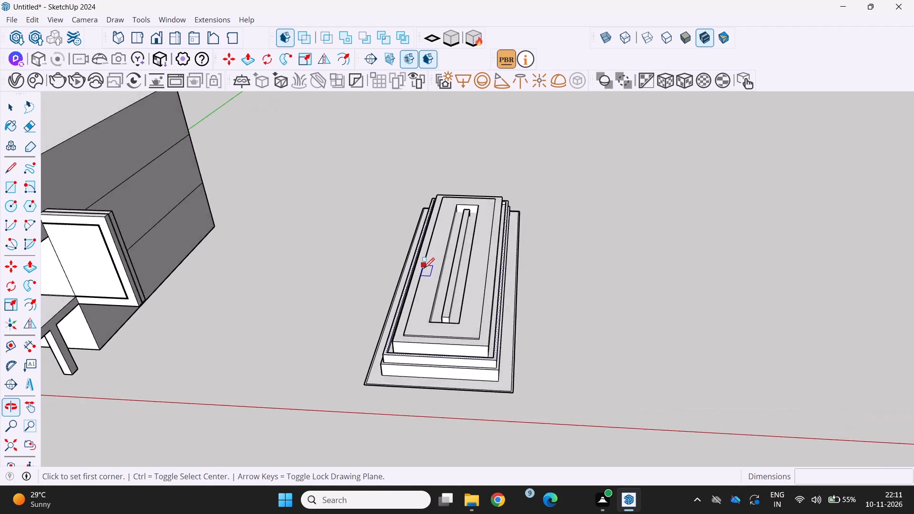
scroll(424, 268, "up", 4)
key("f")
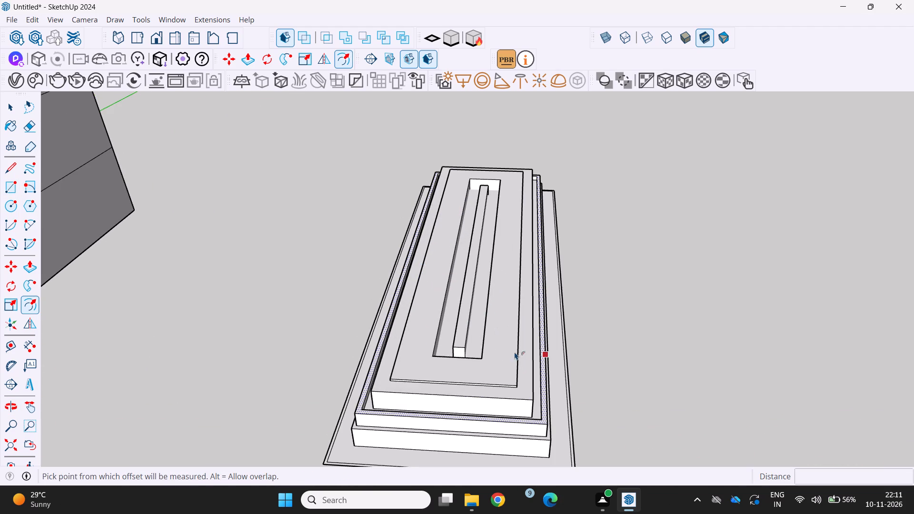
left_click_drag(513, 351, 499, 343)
Examine the house and the stepped structure together from a distant overview and from closer in front.
scroll(498, 347, "down", 5)
middle_click_drag(496, 349, 477, 371)
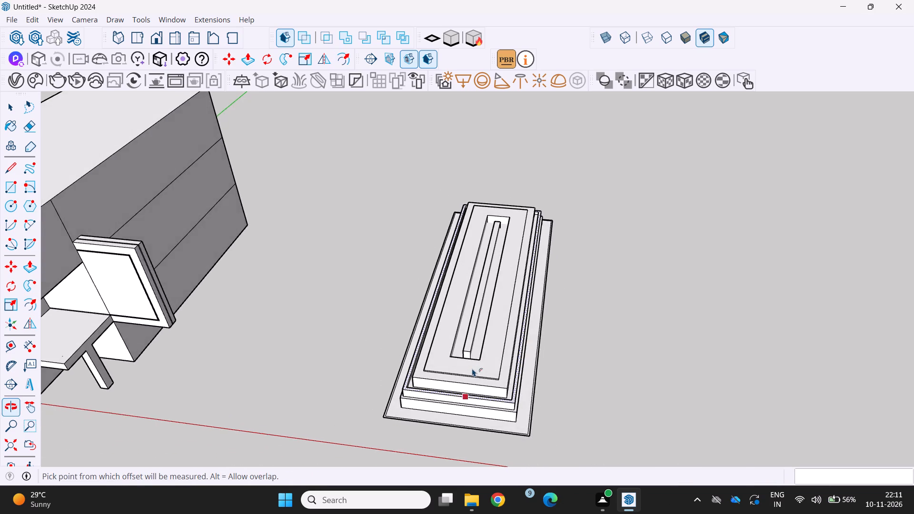
scroll(470, 368, "up", 3)
scroll(471, 361, "left", 7)
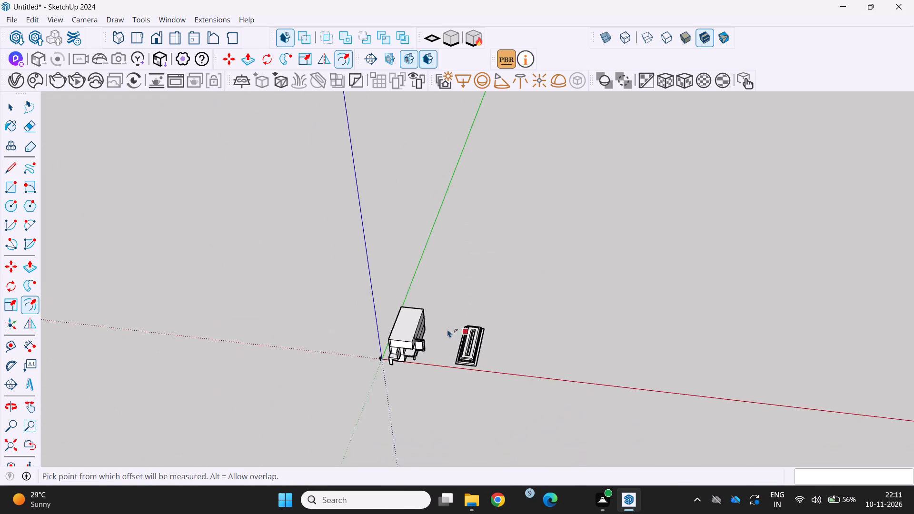
scroll(334, 345, "up", 2)
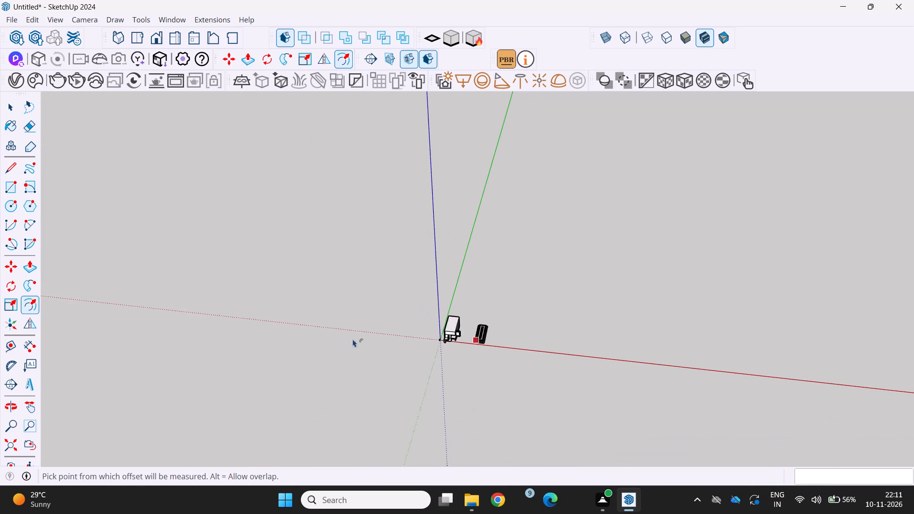
scroll(353, 339, "up", 9)
middle_click_drag(448, 361, 468, 316)
scroll(477, 344, "up", 15)
middle_click_drag(484, 332, 484, 332)
scroll(484, 332, "up", 1)
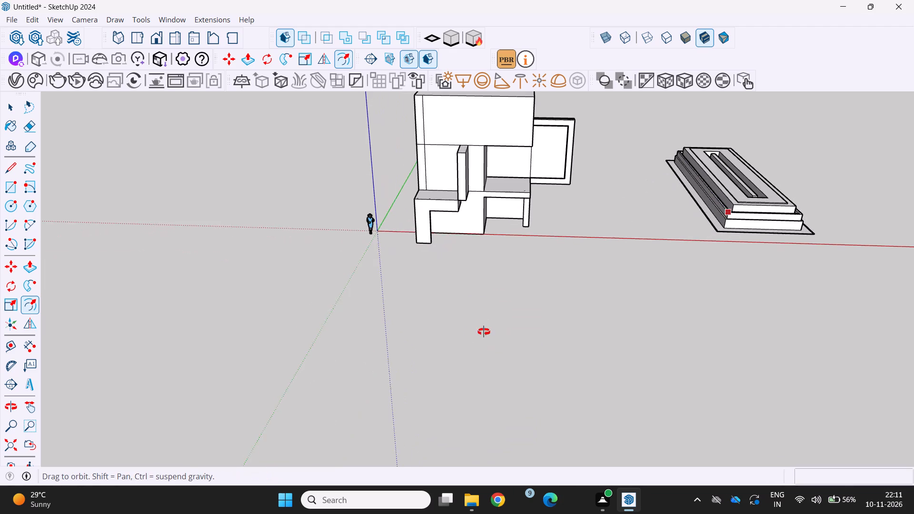
middle_click_drag(484, 332, 451, 356)
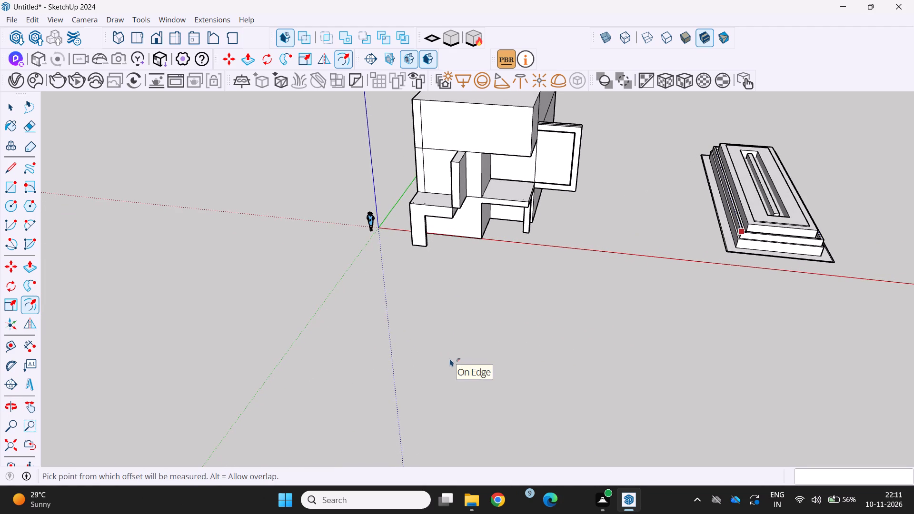
Examine the house and stepped structure from ground level, the front and the long side to compare heights and spacing.
scroll(448, 356, "down", 2)
middle_click_drag(447, 355, 417, 354)
scroll(417, 354, "down", 2)
middle_click_drag(416, 354, 555, 217)
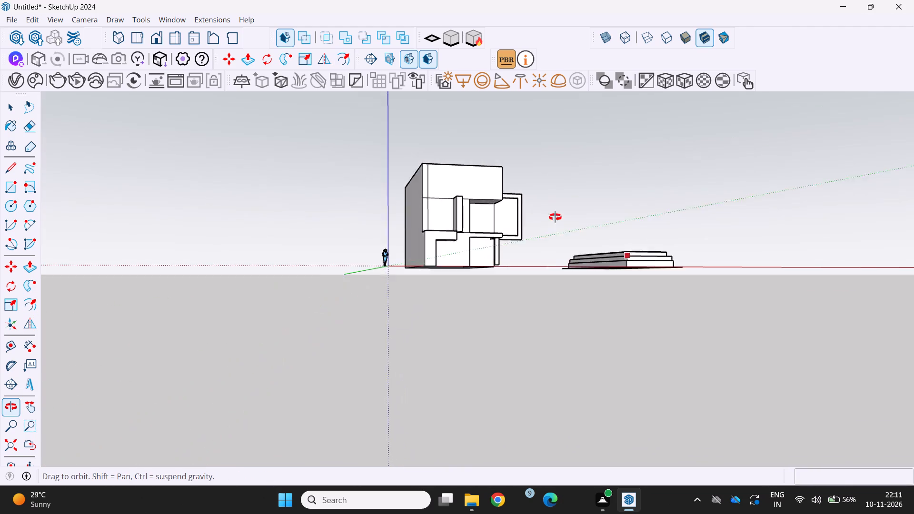
middle_click_drag(555, 217, 354, 328)
middle_click_drag(353, 325, 500, 280)
scroll(490, 281, "down", 4)
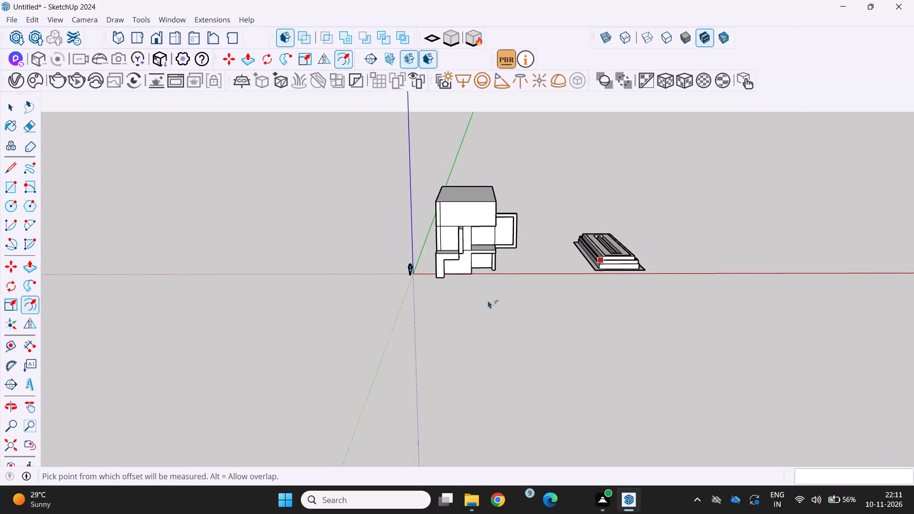
middle_click_drag(488, 300, 121, 308)
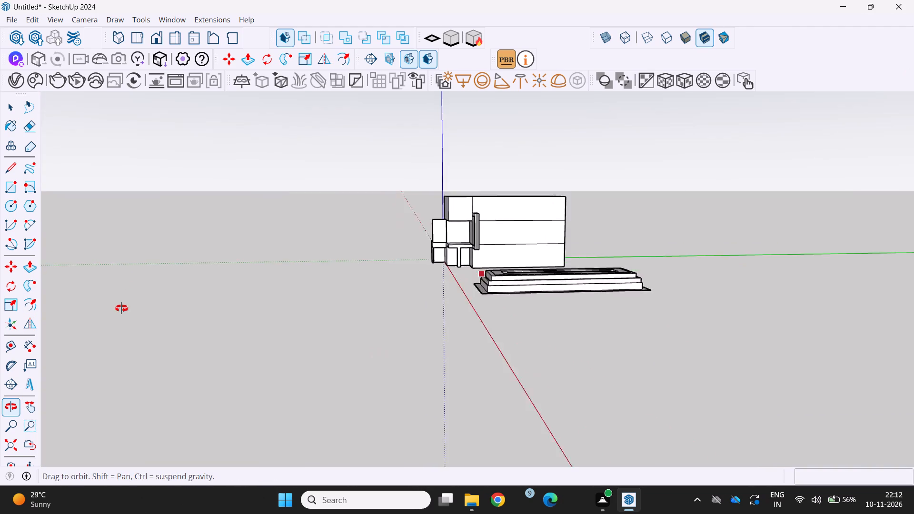
middle_click_drag(121, 308, 533, 368)
scroll(498, 322, "up", 2)
middle_click_drag(498, 322, 411, 275)
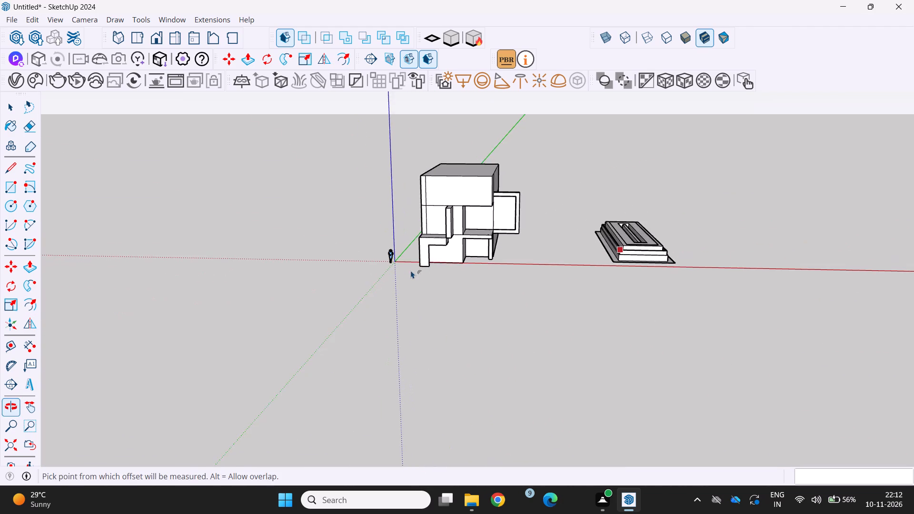
Examine the house and the stepped structure from above, ground level and the front, both near and from a distance.
scroll(411, 264, "up", 4)
middle_click_drag(411, 264, 347, 324)
scroll(342, 330, "down", 3)
middle_click_drag(342, 330, 453, 272)
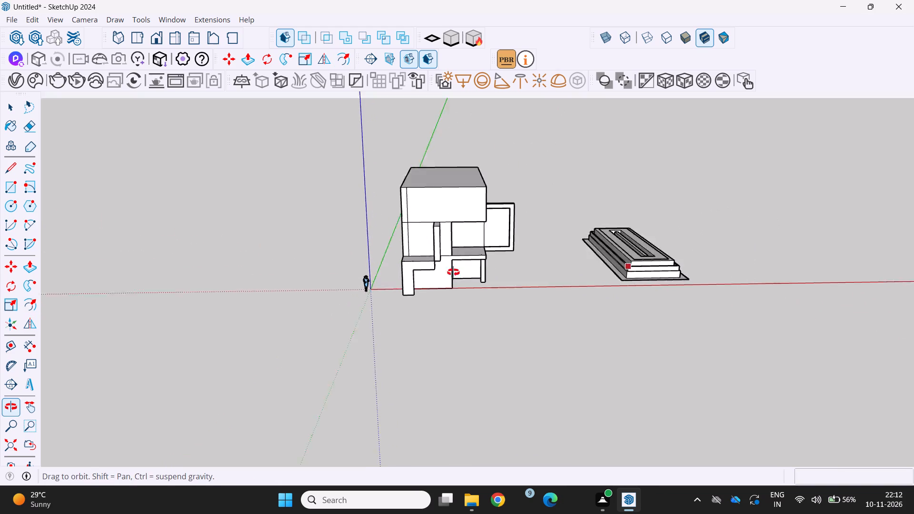
middle_click_drag(453, 272, 527, 228)
middle_click_drag(477, 306, 365, 365)
scroll(364, 365, "down", 3)
middle_click_drag(363, 357, 311, 291)
scroll(315, 301, "up", 4)
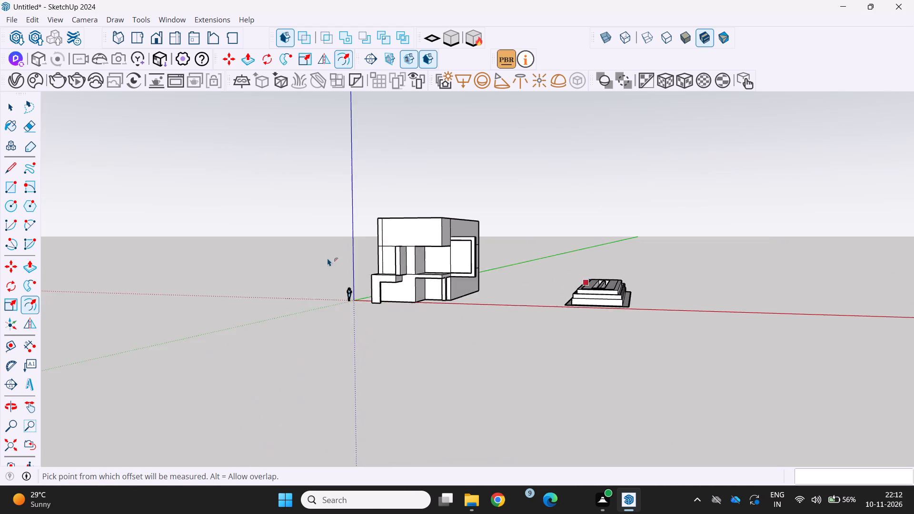
scroll(328, 258, "up", 5)
middle_click_drag(358, 257, 429, 281)
middle_click_drag(412, 301, 333, 322)
scroll(333, 322, "up", 1)
scroll(343, 321, "down", 4)
middle_click(348, 326)
scroll(667, 378, "up", 3)
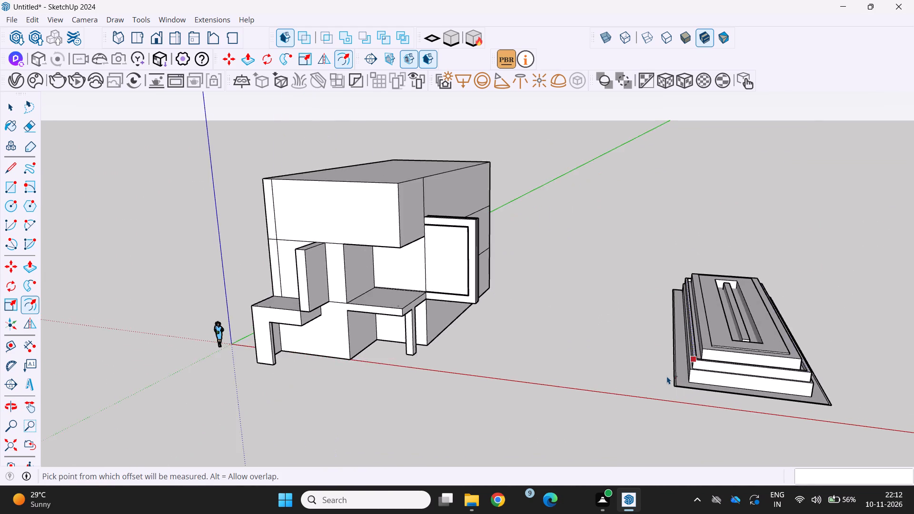
scroll(667, 376, "down", 12)
middle_click_drag(634, 370, 588, 368)
scroll(576, 357, "down", 7)
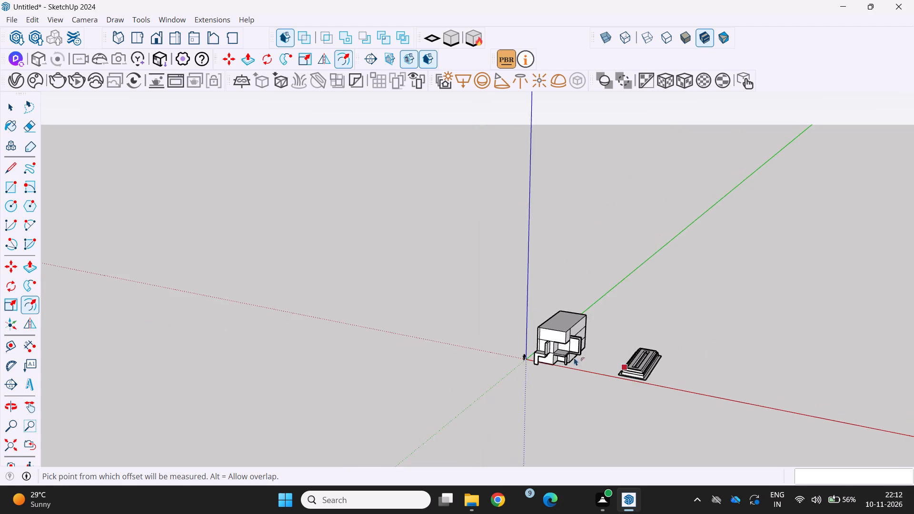
Draw a 2 Point Arc with a bulge of about 50' 11" on the ground beyond the stepped structure.
scroll(634, 379, "up", 3)
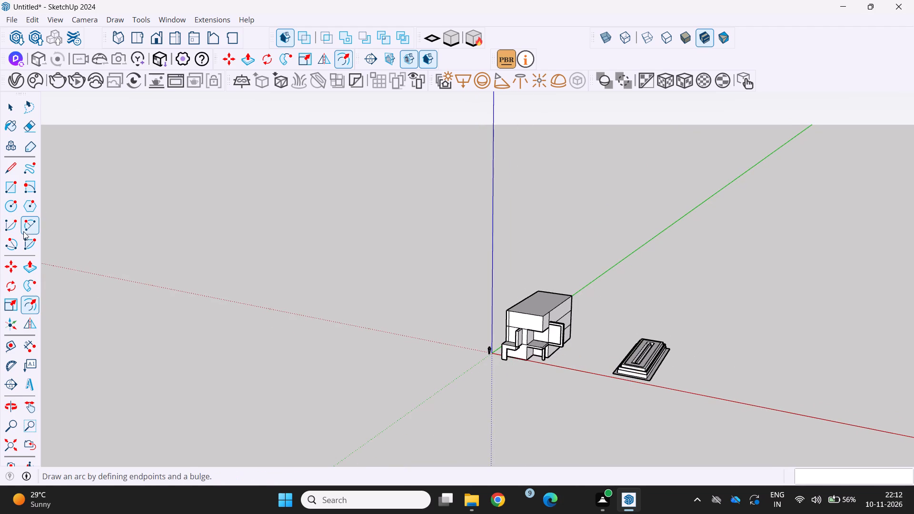
left_click(27, 227)
scroll(37, 221, "down", 5)
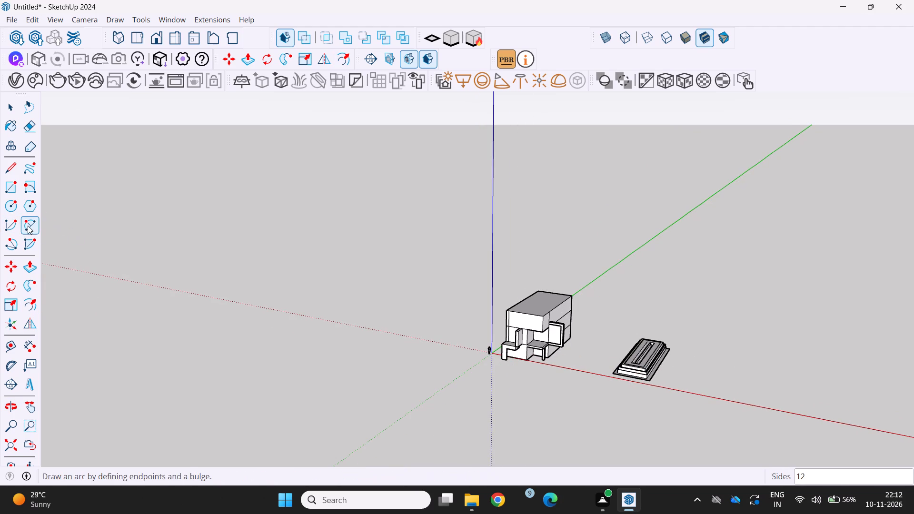
left_click(28, 226)
scroll(59, 245, "down", 5)
scroll(442, 325, "up", 3)
scroll(495, 386, "up", 2)
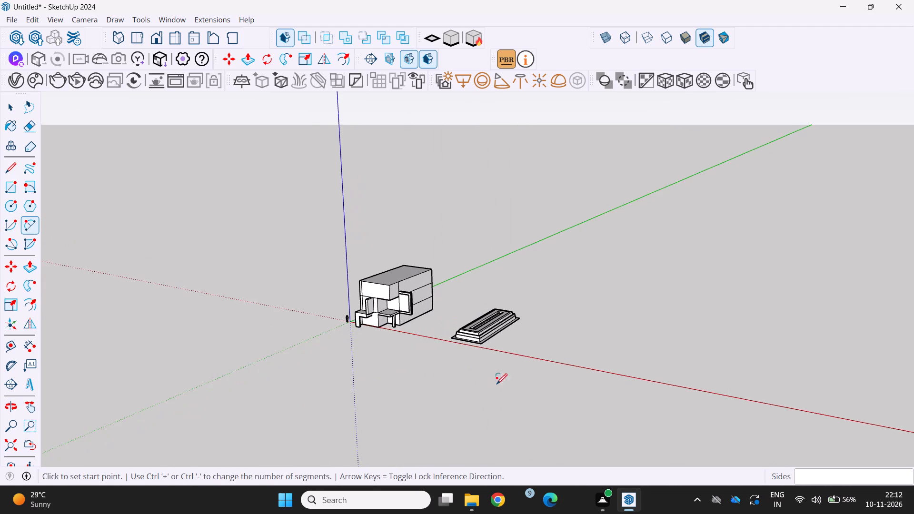
left_click(534, 339)
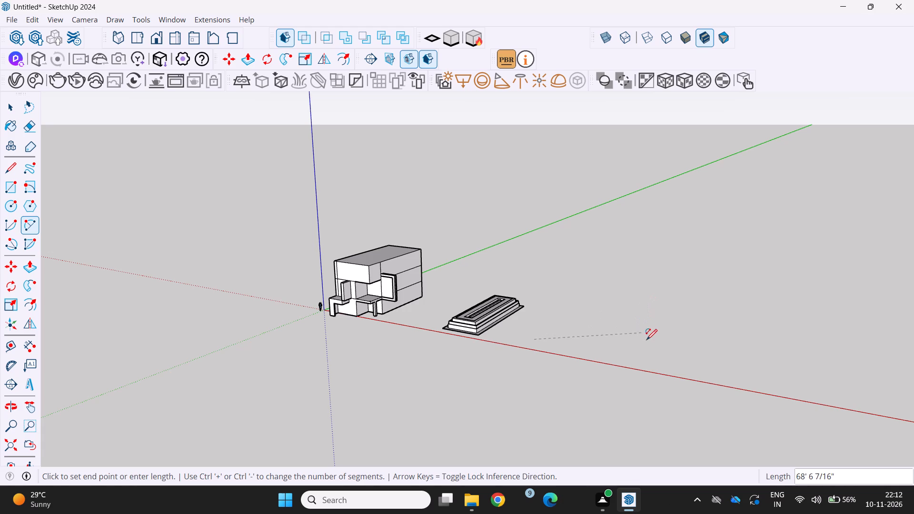
left_click(647, 340)
left_click(664, 314)
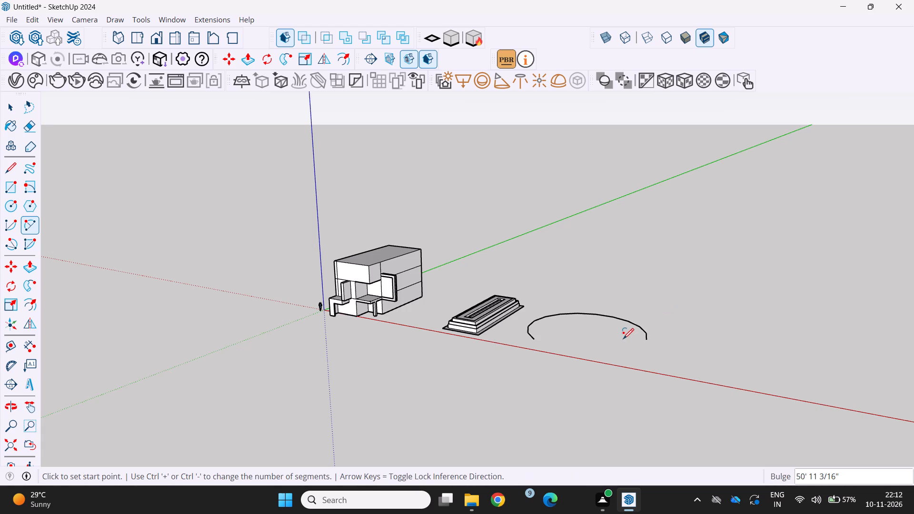
Draw a second arc with a bulge of about 40' 2" on the ground, starting from the first arc's far end.
scroll(623, 338, "down", 5)
scroll(638, 336, "up", 4)
left_click(640, 340)
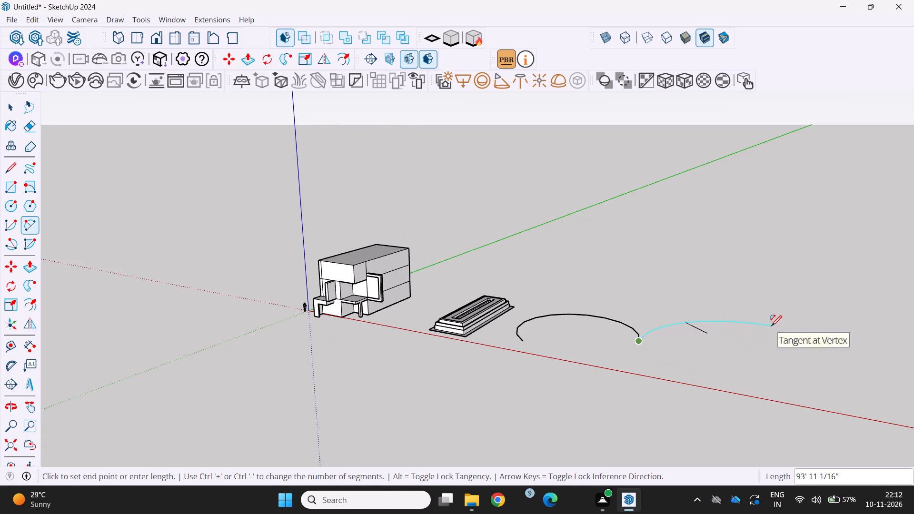
left_click(768, 350)
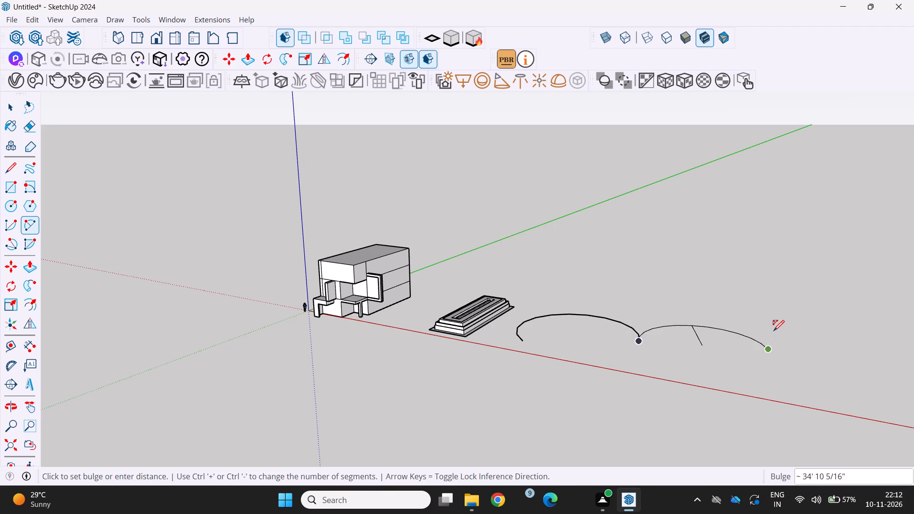
double_click(775, 327)
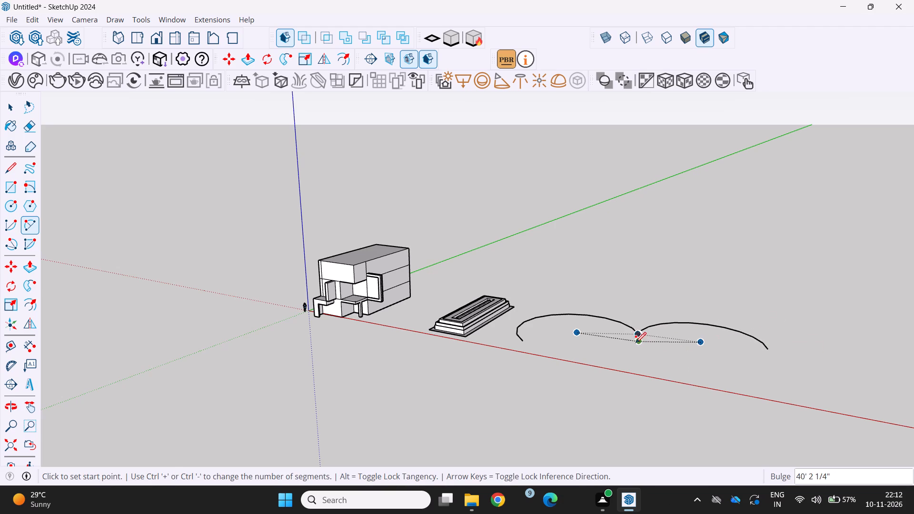
Close both ground arcs into rounded faces by drawing an opposite arc between the endpoints of each.
left_click(639, 346)
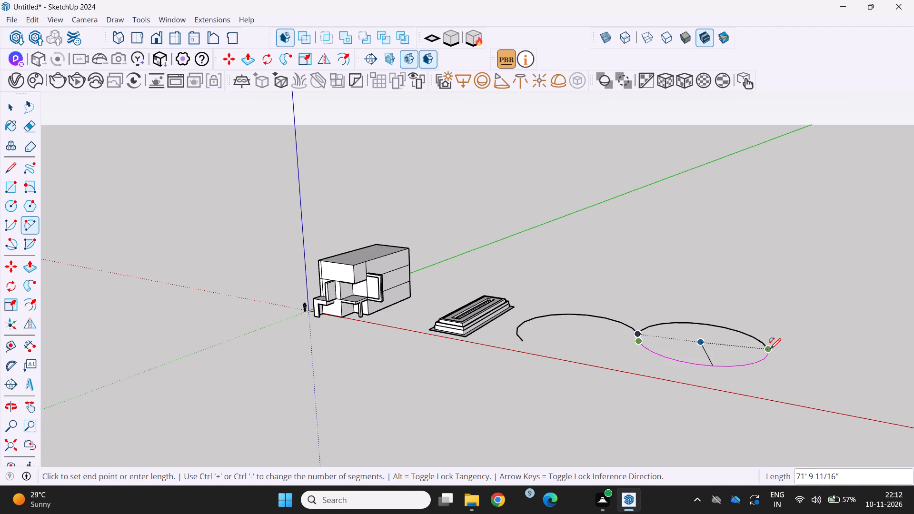
left_click(768, 348)
left_click(768, 348)
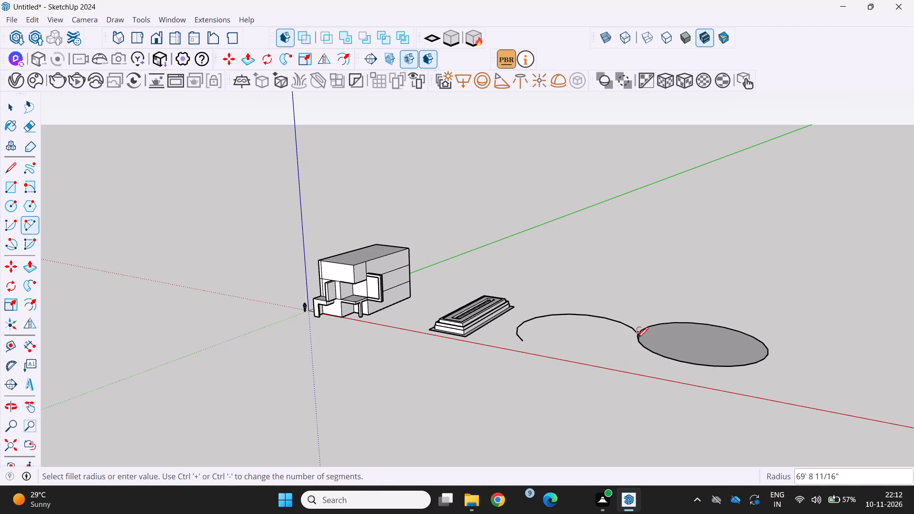
left_click(641, 340)
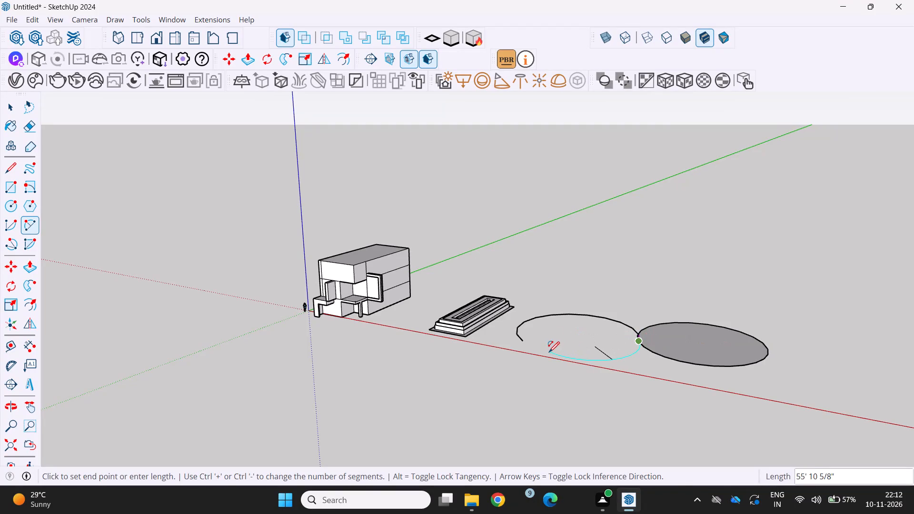
double_click(522, 343)
Examine the two rounded ground faces and the place where they meet from above, near and far.
scroll(549, 345, "down", 3)
middle_click_drag(550, 345, 550, 345)
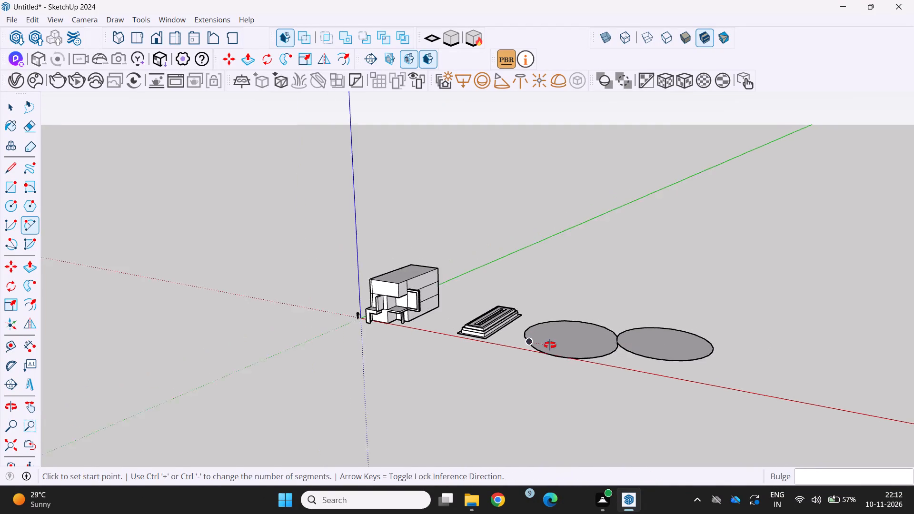
middle_click_drag(550, 345, 678, 363)
scroll(593, 286, "up", 4)
scroll(574, 321, "up", 1)
middle_click_drag(574, 321, 526, 362)
scroll(589, 320, "up", 4)
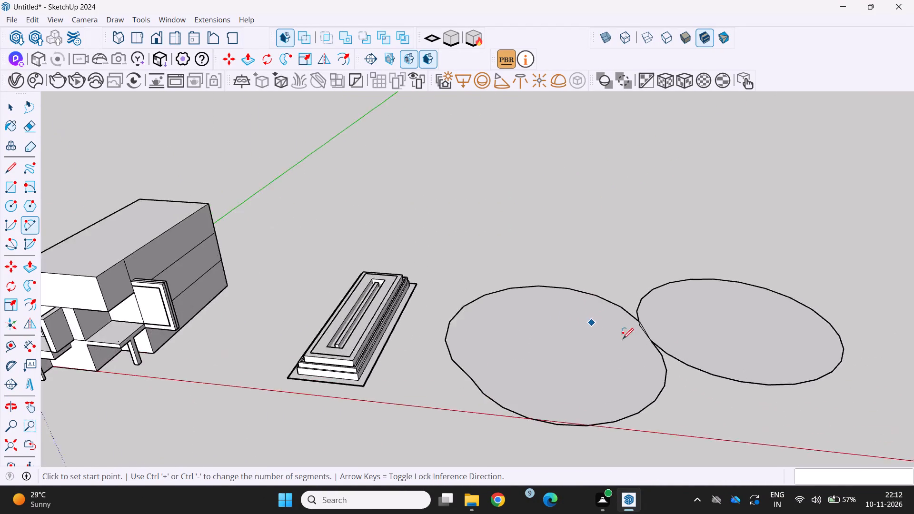
scroll(623, 339, "up", 5)
scroll(641, 338, "down", 20)
scroll(641, 338, "down", 6)
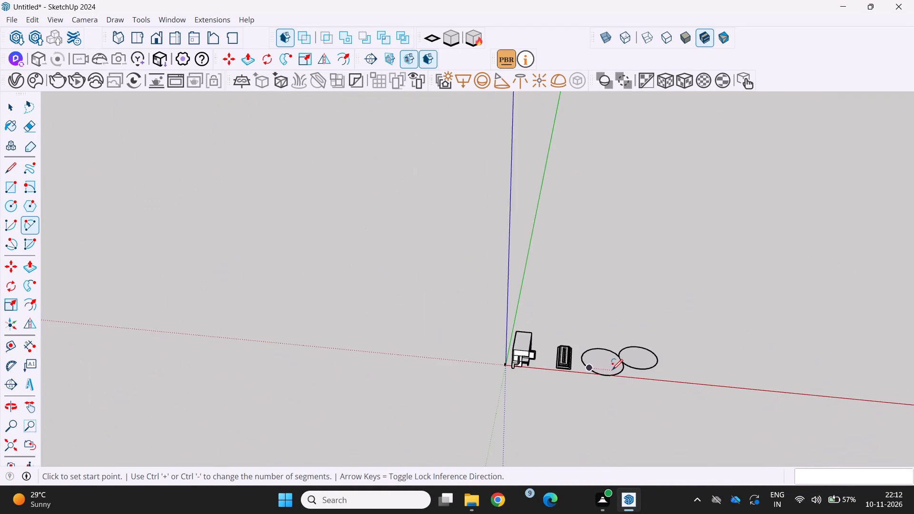
Examine the house, stepped structure and rounded faces together from ground level, the front and above.
middle_click_drag(611, 370, 626, 255)
scroll(610, 369, "up", 1)
scroll(626, 255, "up", 10)
middle_click_drag(518, 392, 583, 358)
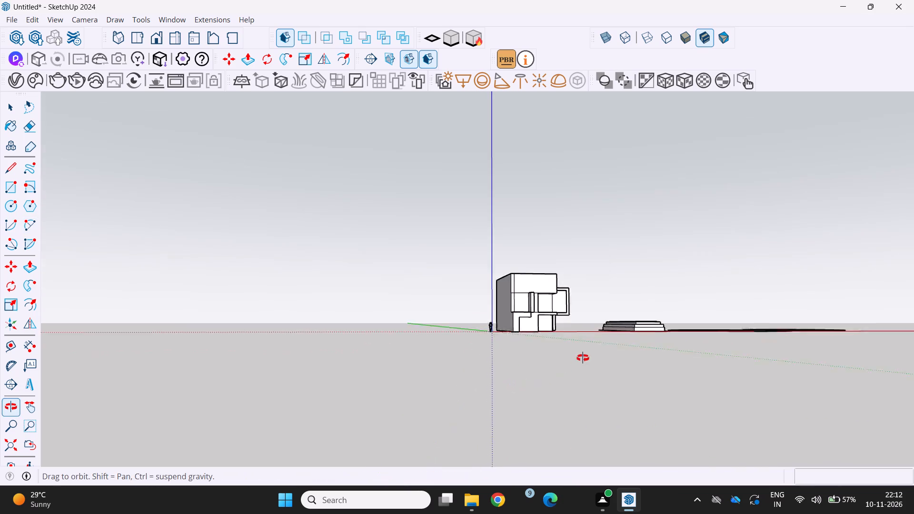
middle_click_drag(583, 358, 585, 355)
scroll(544, 344, "down", 4)
middle_click_drag(537, 349, 473, 430)
scroll(486, 386, "up", 5)
middle_click_drag(491, 385, 396, 373)
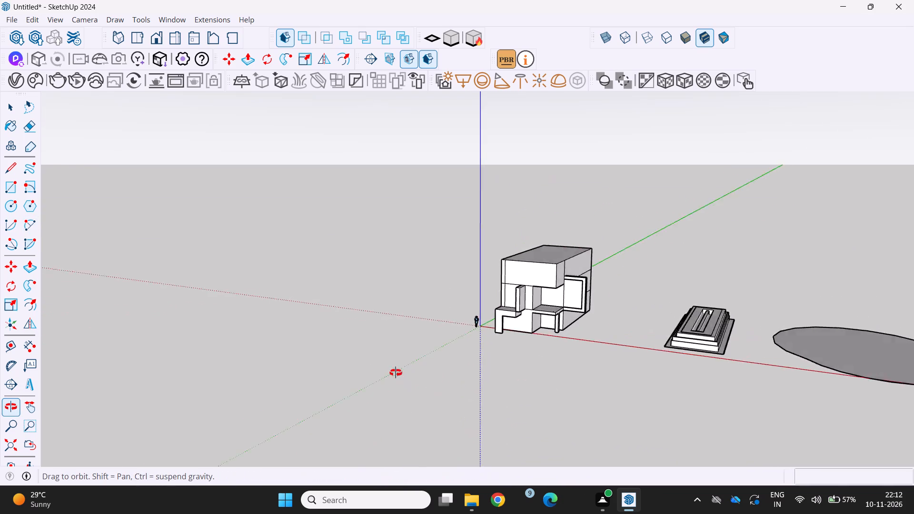
middle_click_drag(396, 373, 511, 421)
scroll(509, 422, "down", 6)
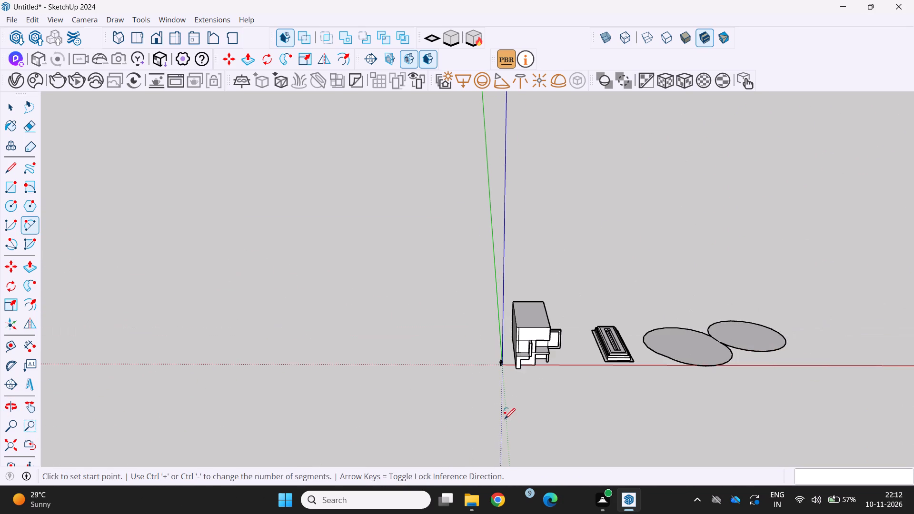
middle_click_drag(502, 416, 469, 333)
scroll(469, 333, "down", 5)
middle_click_drag(447, 396, 413, 351)
scroll(428, 371, "up", 2)
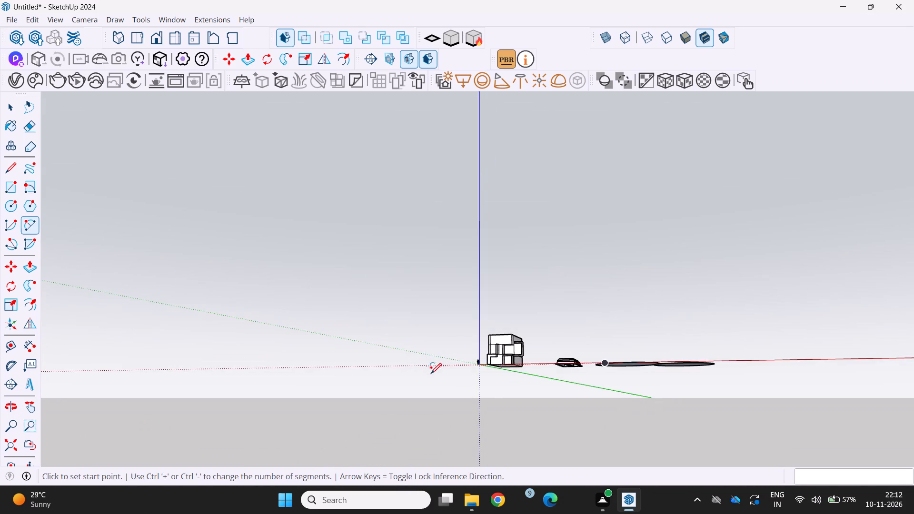
scroll(431, 374, "up", 2)
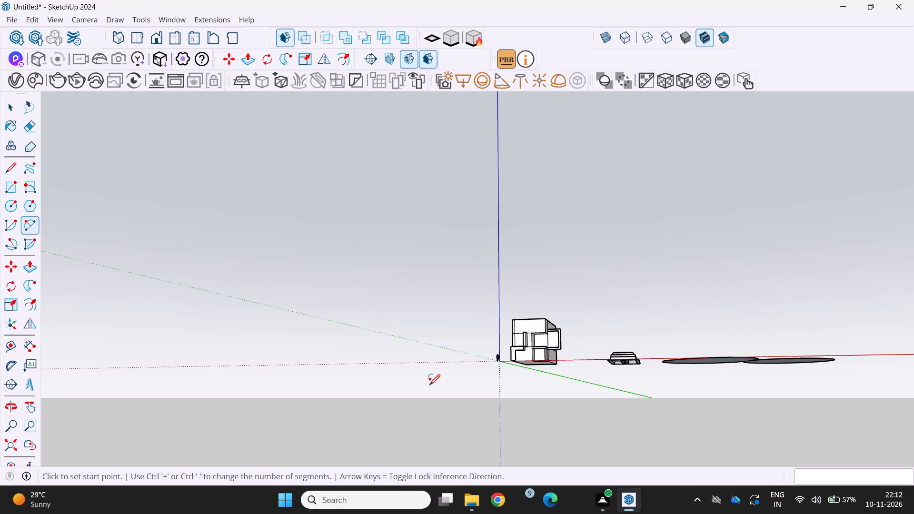
Examine the overall layout of the house, stepped structure and rounded faces from distant front and angled views.
scroll(429, 385, "down", 4)
middle_click_drag(427, 387, 536, 423)
middle_click_drag(505, 391, 487, 400)
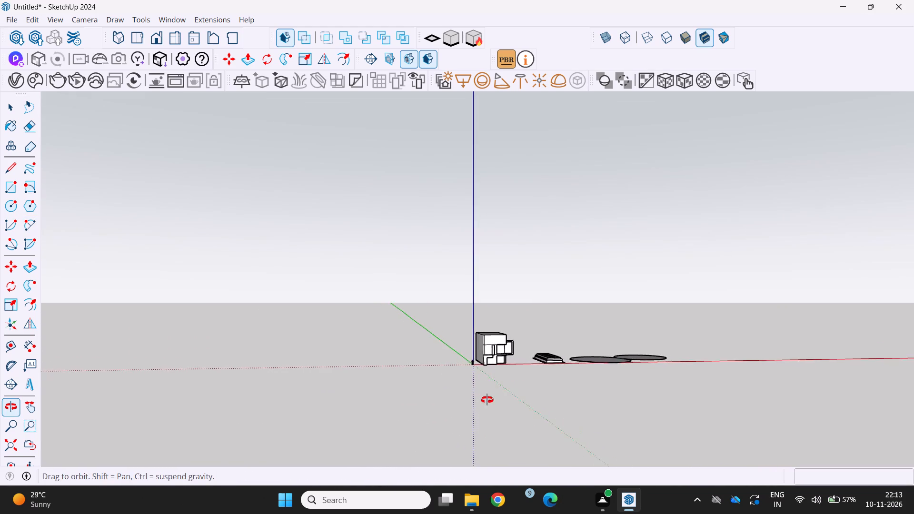
middle_click_drag(487, 400, 445, 415)
scroll(450, 415, "up", 1)
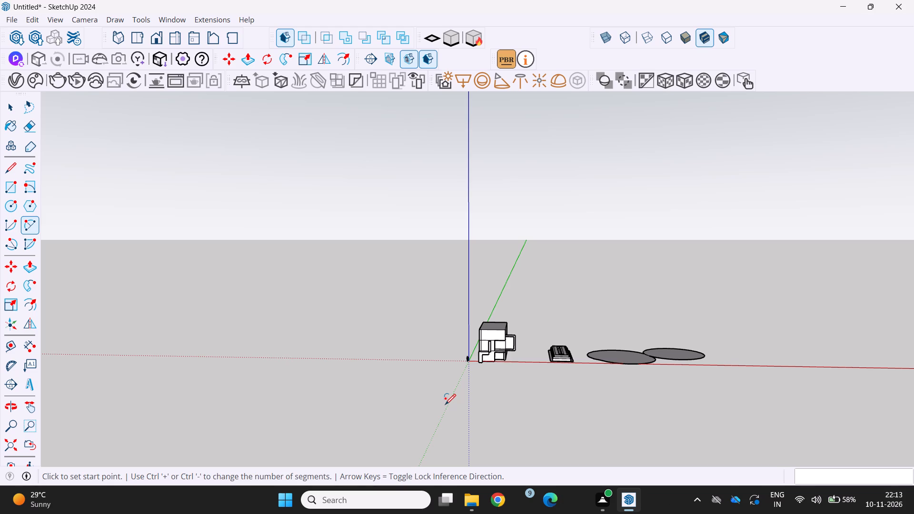
scroll(443, 333, "down", 1)
middle_click_drag(441, 329, 440, 329)
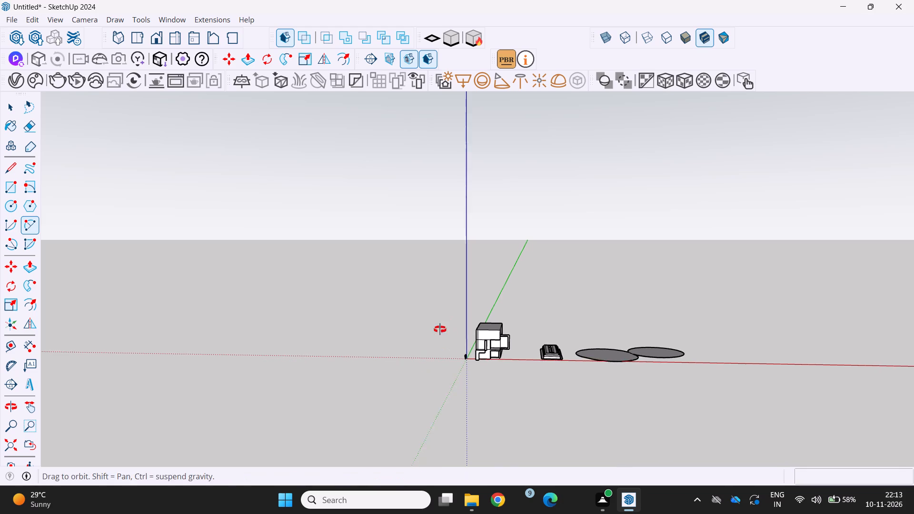
middle_click_drag(440, 329, 426, 339)
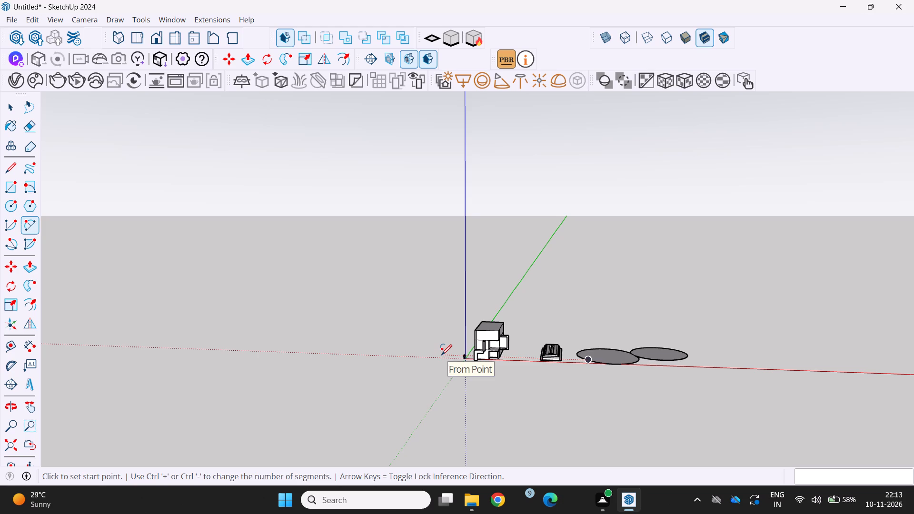
scroll(442, 357, "down", 2)
middle_click_drag(442, 373, 410, 415)
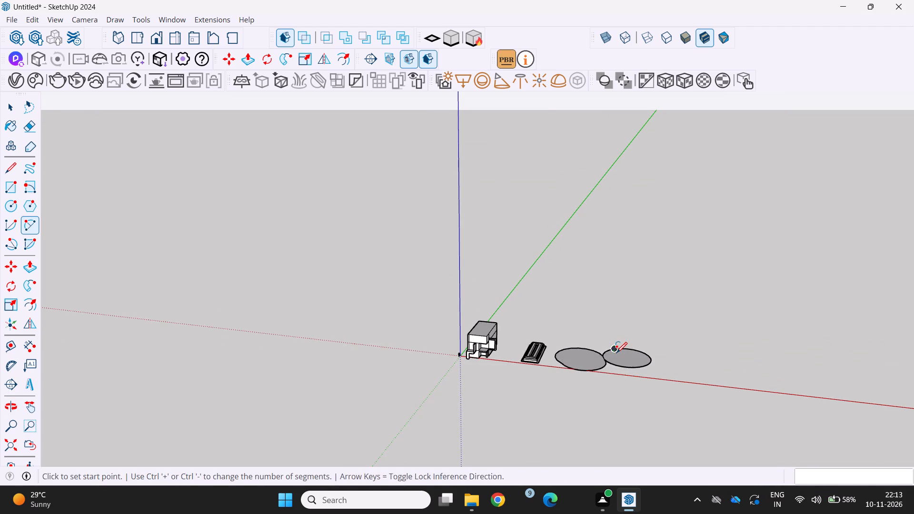
scroll(616, 353, "down", 2)
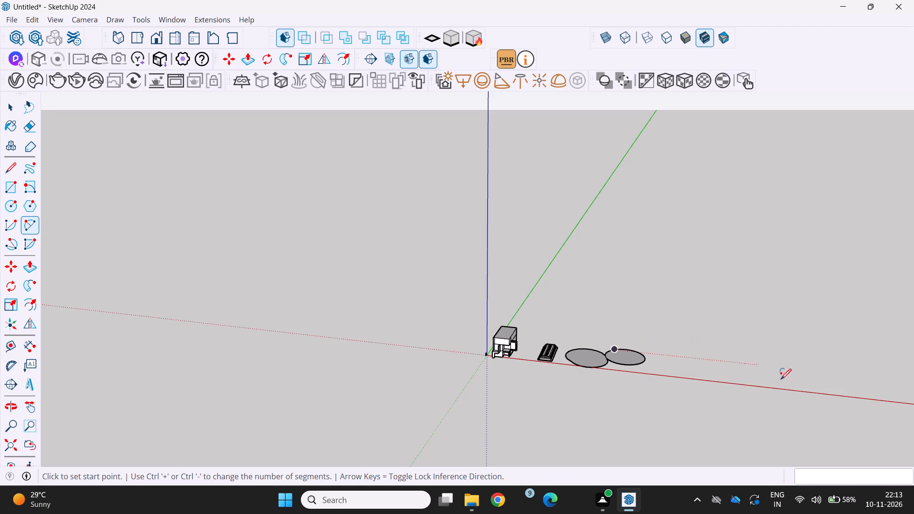
scroll(636, 370, "up", 9)
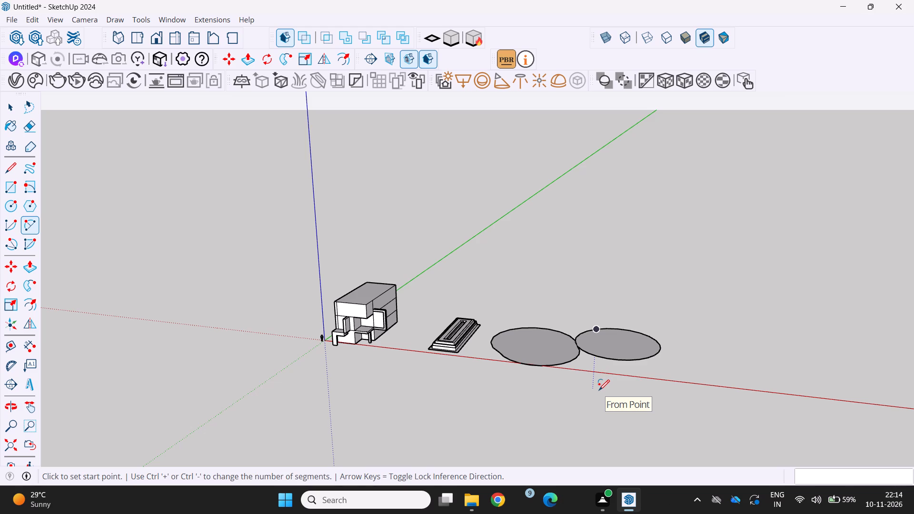
Erase the extra short edge of the narrow sliver where the two rounded ground faces meet.
scroll(599, 390, "down", 5)
scroll(549, 422, "up", 4)
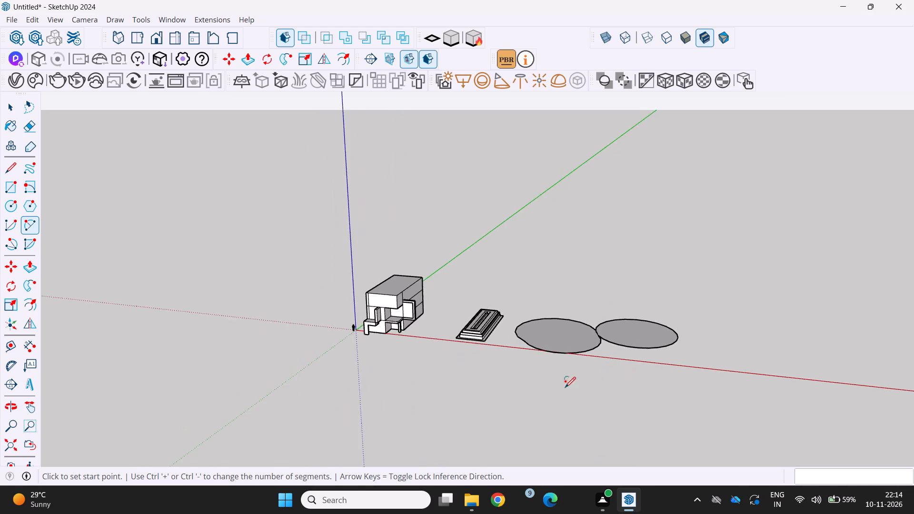
scroll(573, 366, "up", 7)
middle_click_drag(598, 318, 586, 346)
scroll(608, 313, "up", 8)
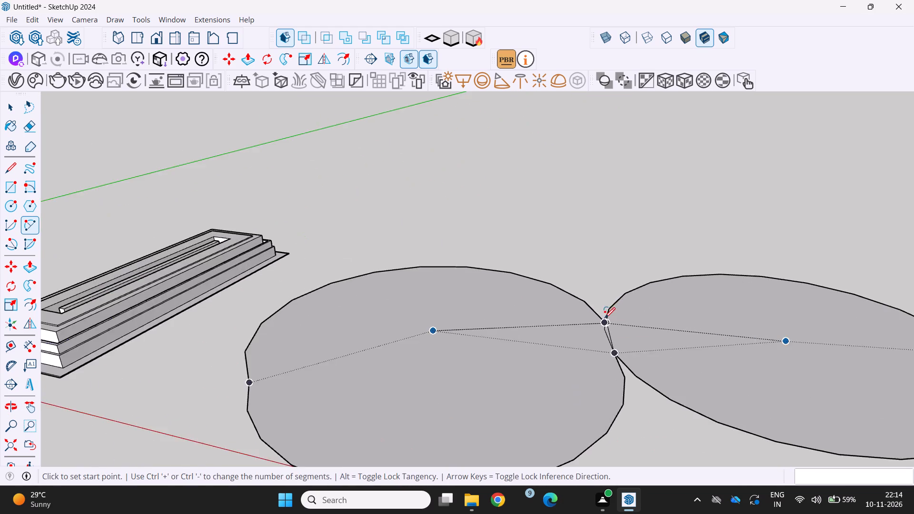
scroll(605, 318, "up", 5)
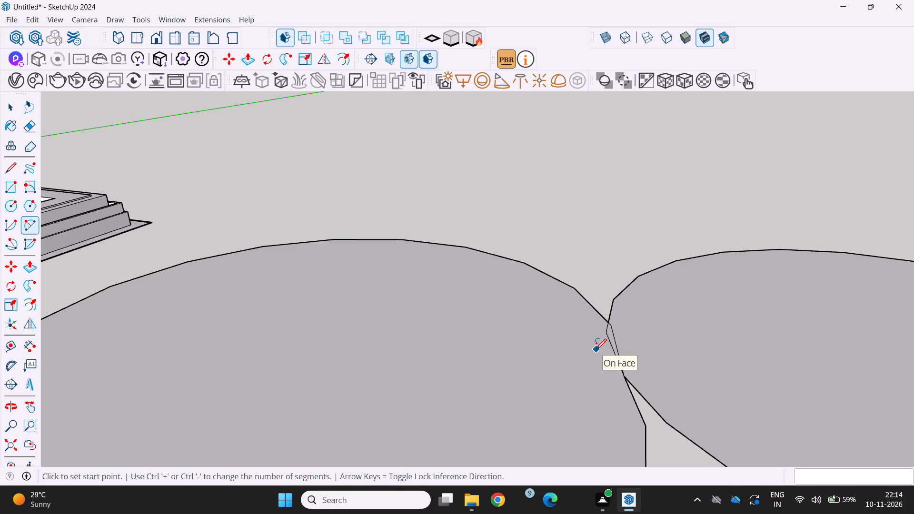
key("e")
scroll(602, 334, "up", 3)
left_click(612, 340)
scroll(602, 324, "down", 10)
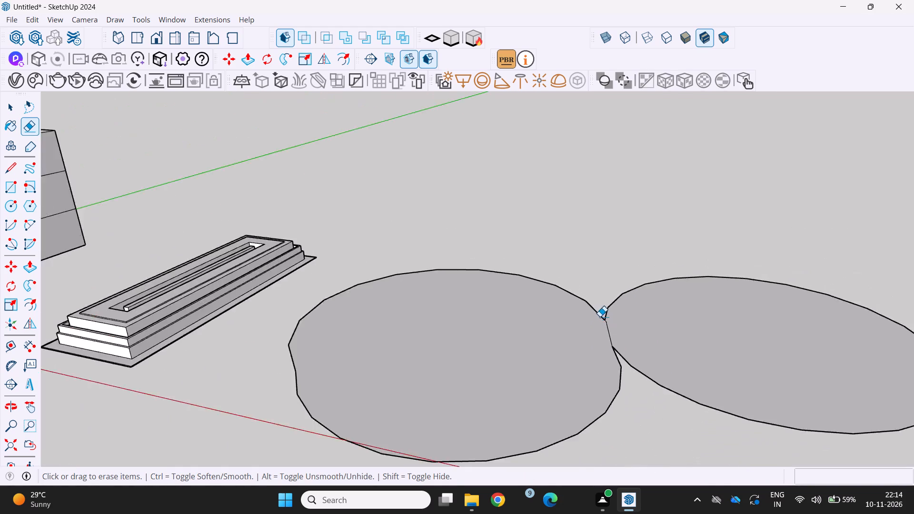
scroll(600, 316, "down", 9)
scroll(532, 335, "up", 3)
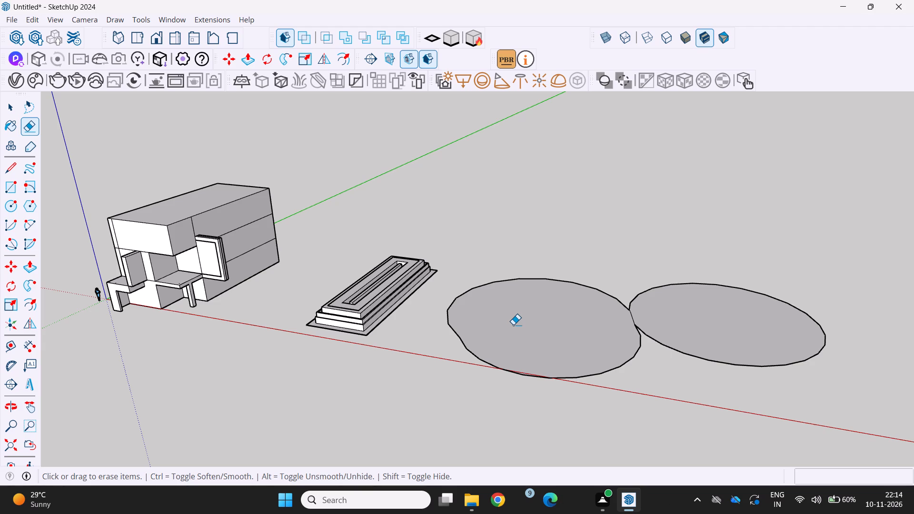
Examine the house, stepped structure and two rounded ground faces together from nearer, farther and slightly rotated views.
scroll(513, 326, "down", 2)
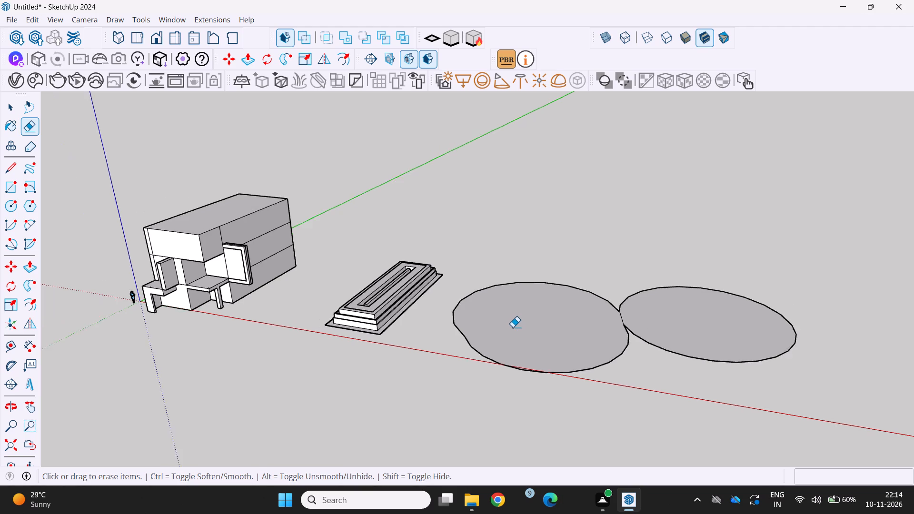
scroll(513, 327, "down", 2)
scroll(460, 356, "up", 6)
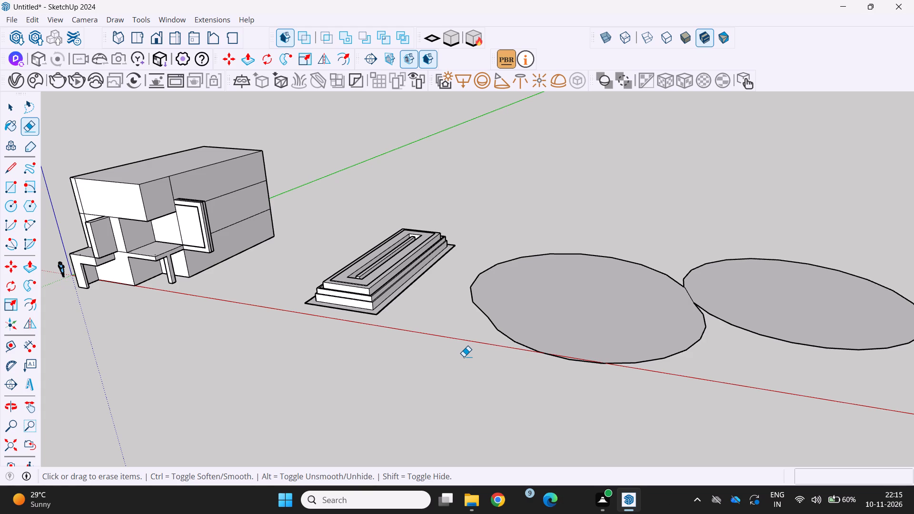
scroll(452, 373, "down", 1)
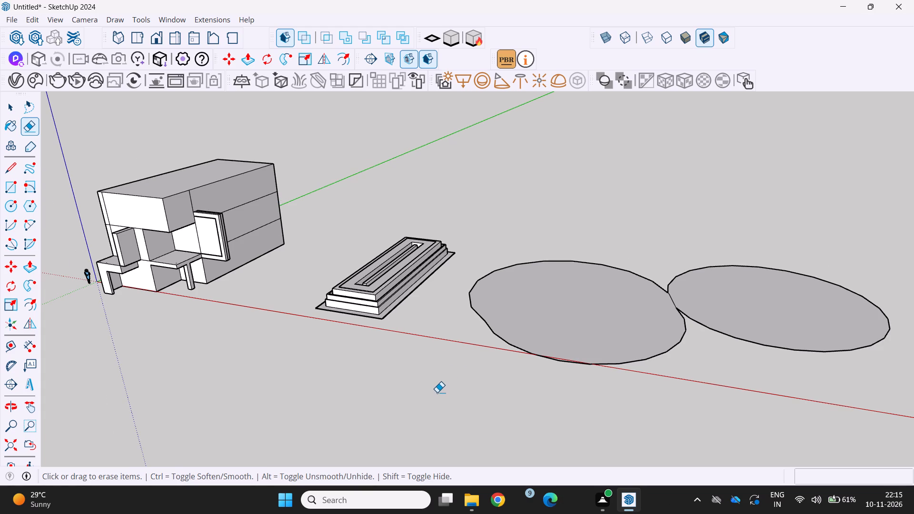
scroll(440, 381, "down", 2)
middle_click_drag(440, 380, 492, 376)
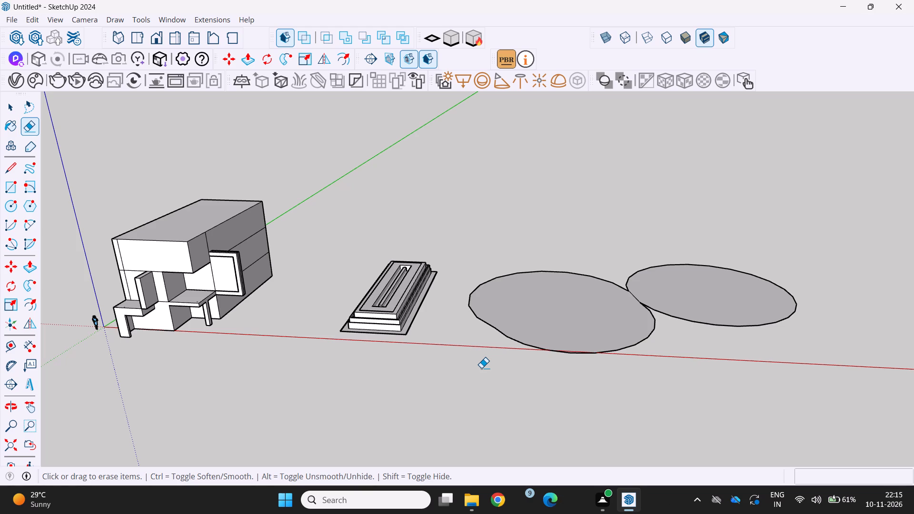
scroll(481, 368, "down", 1)
middle_click_drag(479, 368, 438, 387)
scroll(454, 359, "up", 3)
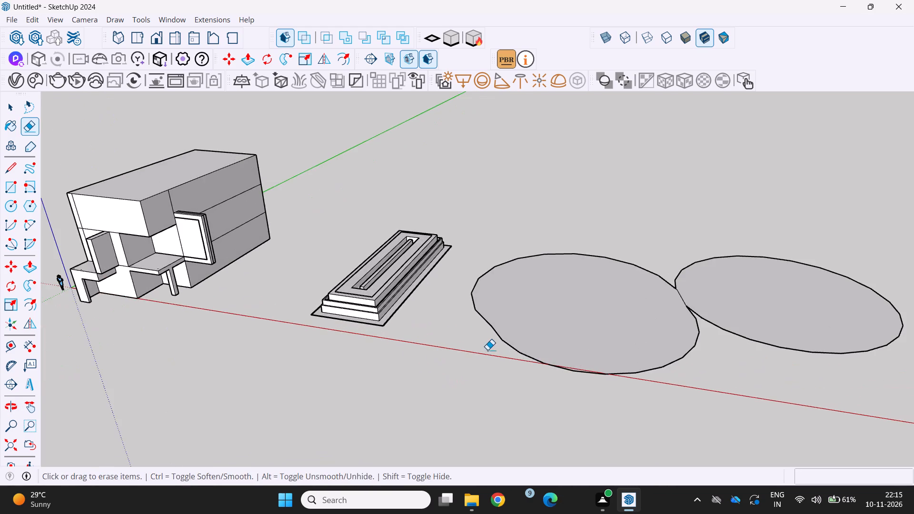
Erase the far rounded outline, the short edge at the junction and the near outline's back arcs, keeping only its front arc.
middle_click_drag(488, 349, 574, 376)
scroll(574, 376, "up", 1)
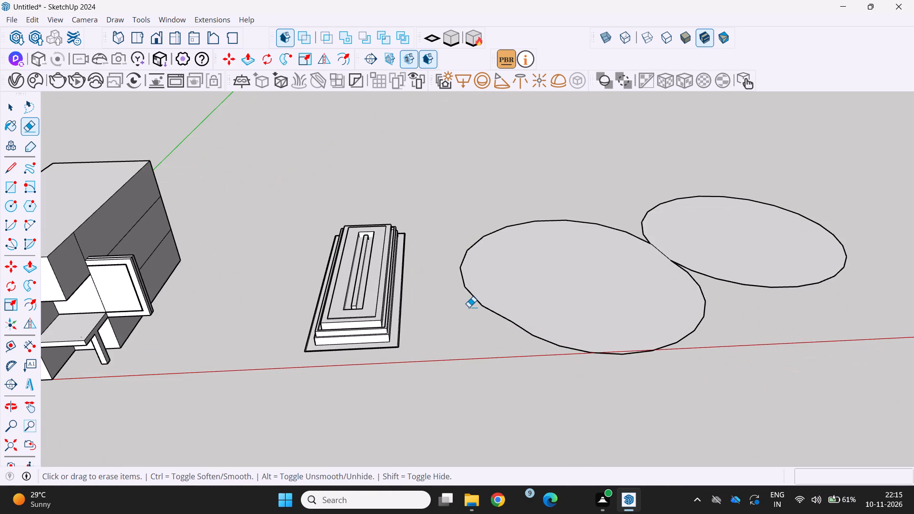
key("e")
scroll(475, 309, "up", 1)
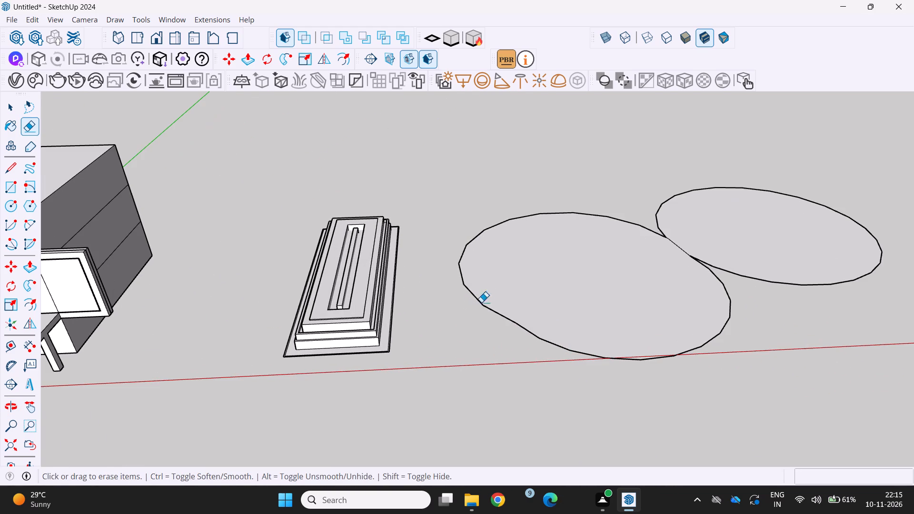
left_click(484, 304)
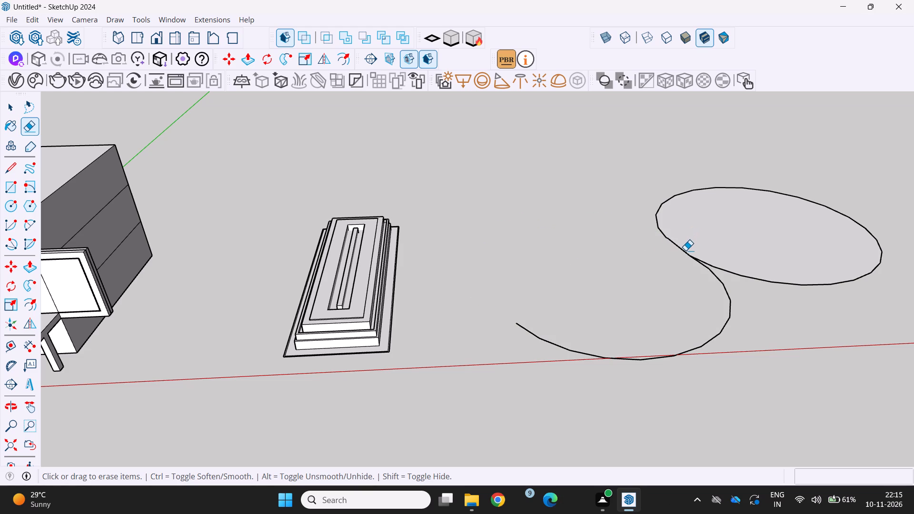
left_click_drag(685, 250, 672, 254)
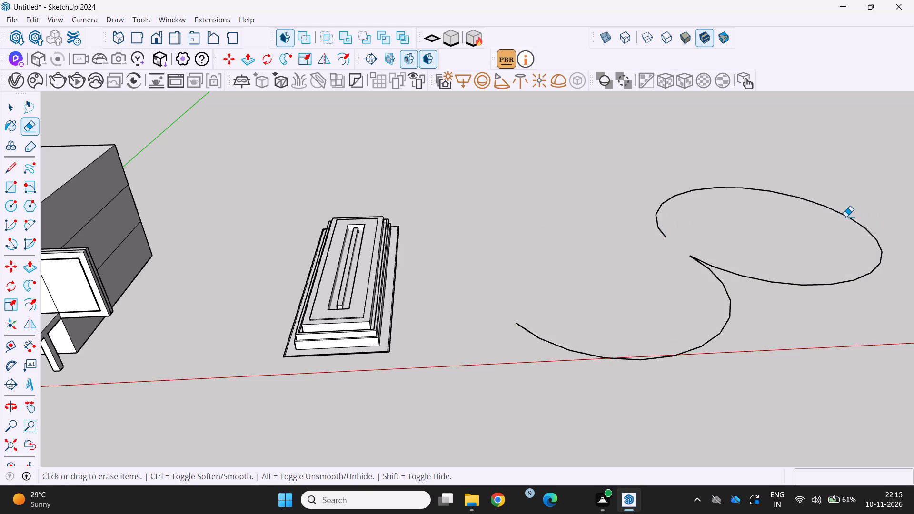
left_click(846, 217)
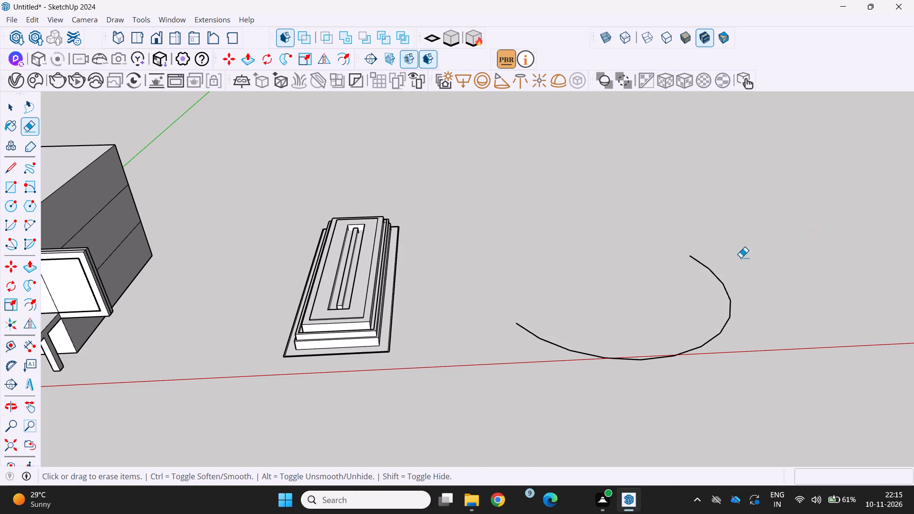
Examine the house, stepped structure and remaining ground arc together from raised and low front views.
scroll(740, 257, "down", 5)
middle_click_drag(742, 258, 606, 273)
scroll(742, 257, "down", 1)
scroll(422, 275, "up", 2)
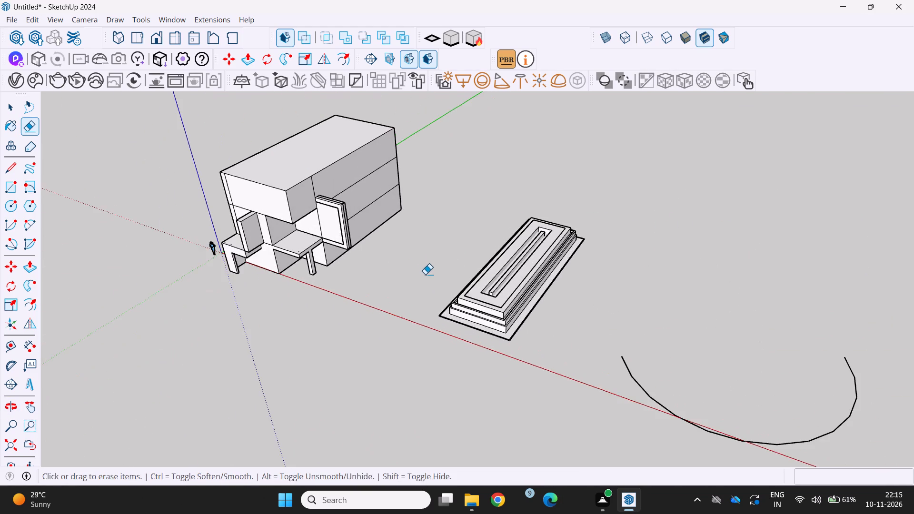
middle_click_drag(432, 278, 532, 212)
scroll(510, 280, "up", 3)
middle_click(513, 281)
scroll(518, 259, "down", 5)
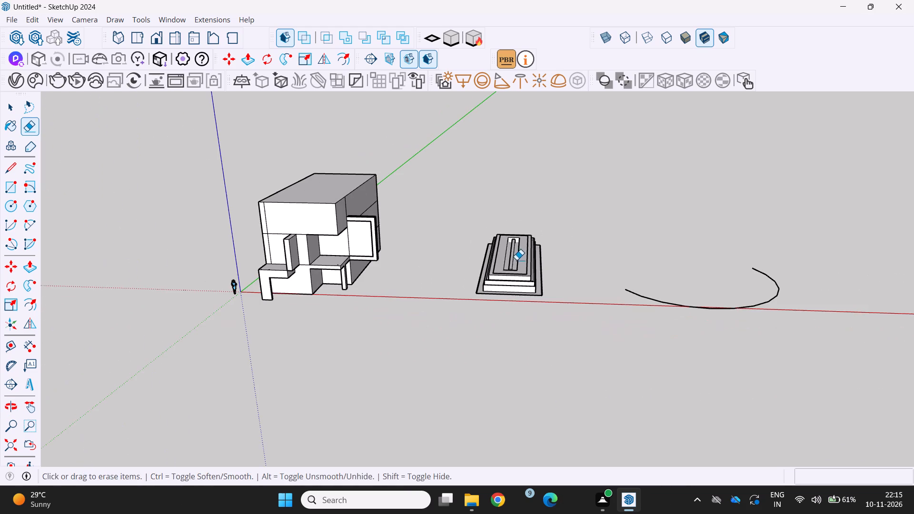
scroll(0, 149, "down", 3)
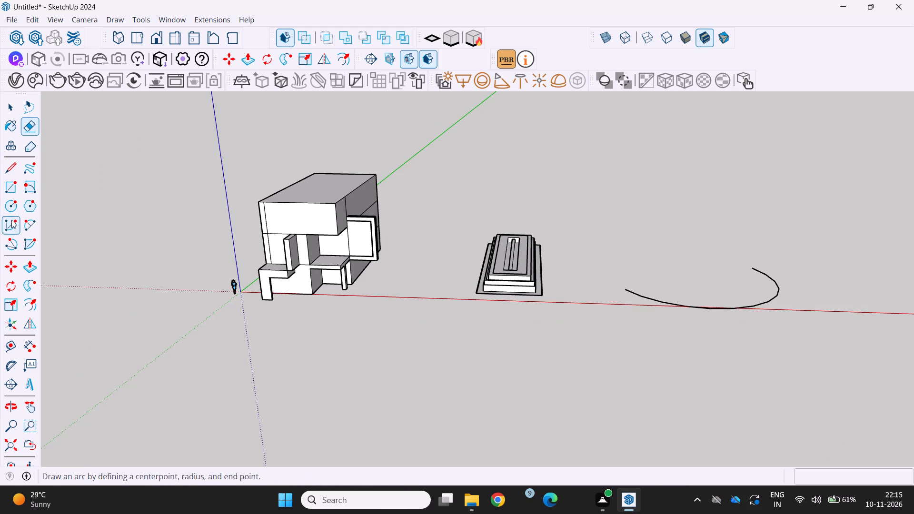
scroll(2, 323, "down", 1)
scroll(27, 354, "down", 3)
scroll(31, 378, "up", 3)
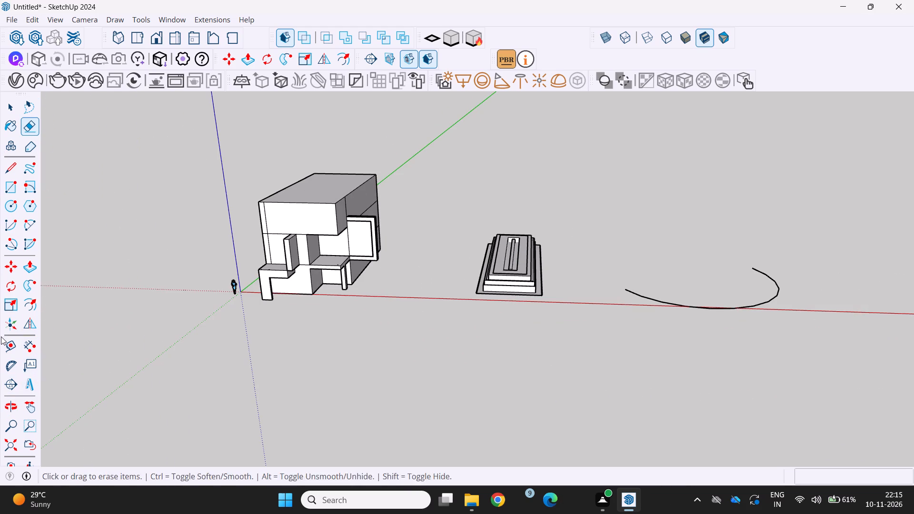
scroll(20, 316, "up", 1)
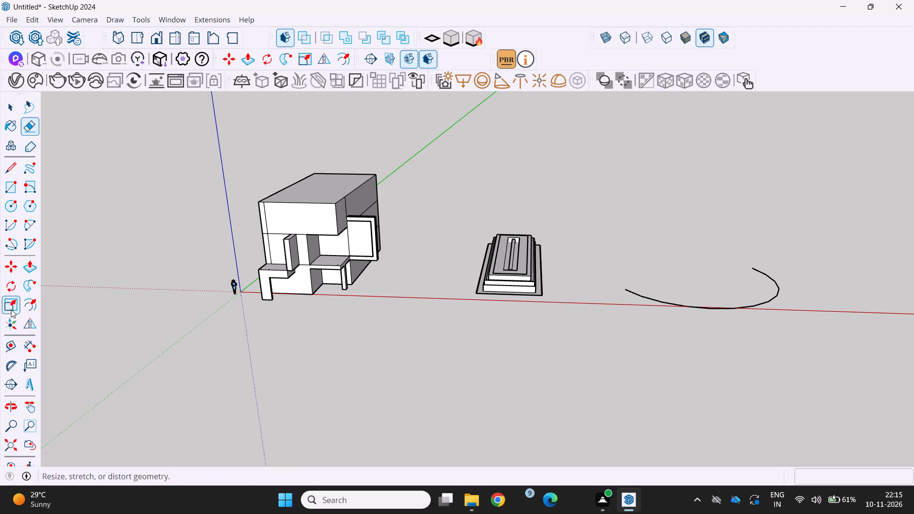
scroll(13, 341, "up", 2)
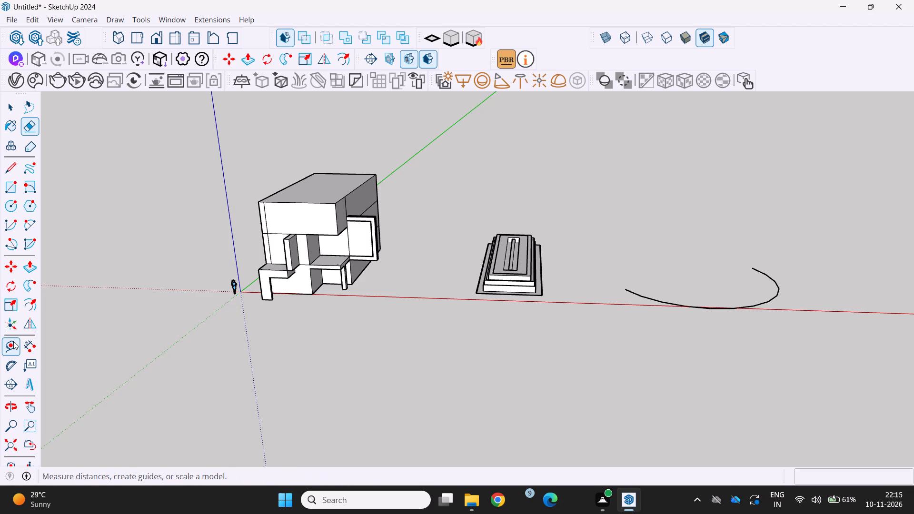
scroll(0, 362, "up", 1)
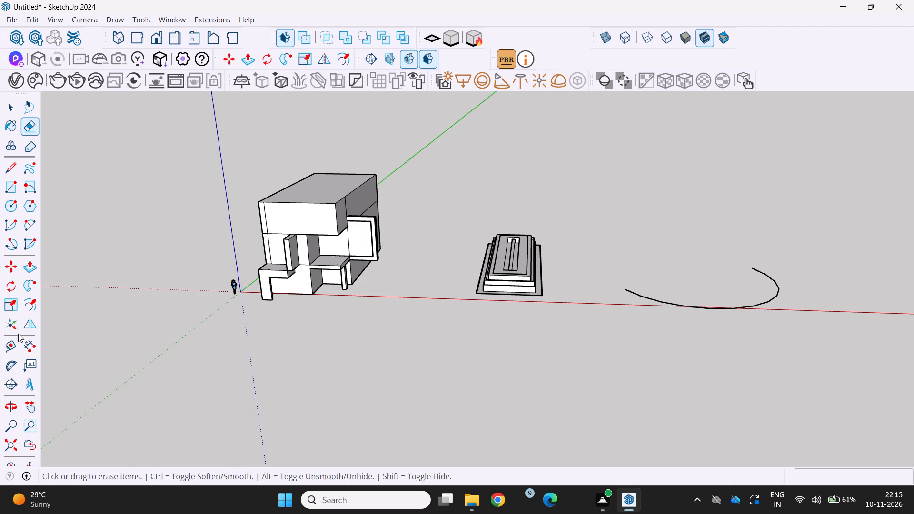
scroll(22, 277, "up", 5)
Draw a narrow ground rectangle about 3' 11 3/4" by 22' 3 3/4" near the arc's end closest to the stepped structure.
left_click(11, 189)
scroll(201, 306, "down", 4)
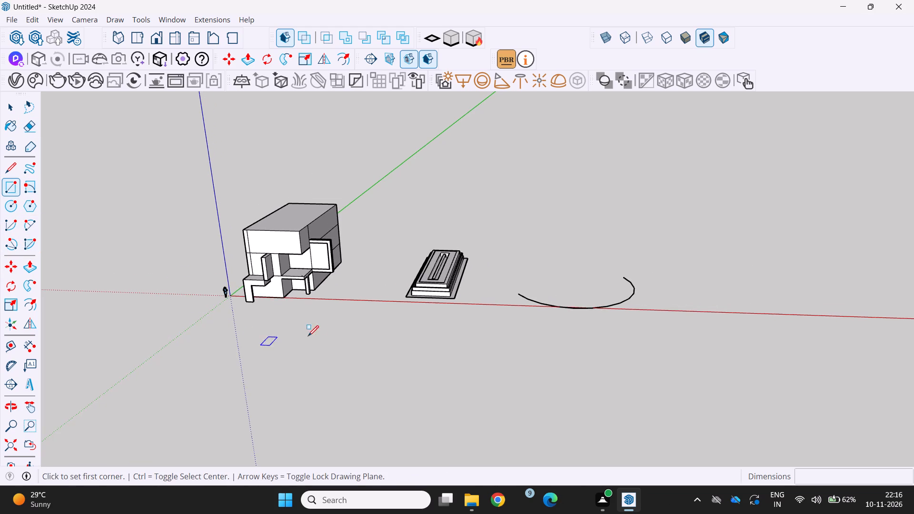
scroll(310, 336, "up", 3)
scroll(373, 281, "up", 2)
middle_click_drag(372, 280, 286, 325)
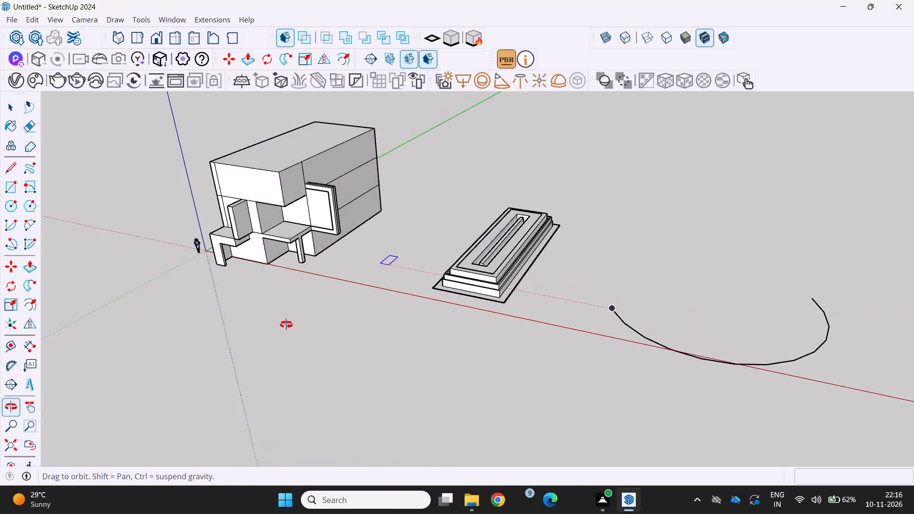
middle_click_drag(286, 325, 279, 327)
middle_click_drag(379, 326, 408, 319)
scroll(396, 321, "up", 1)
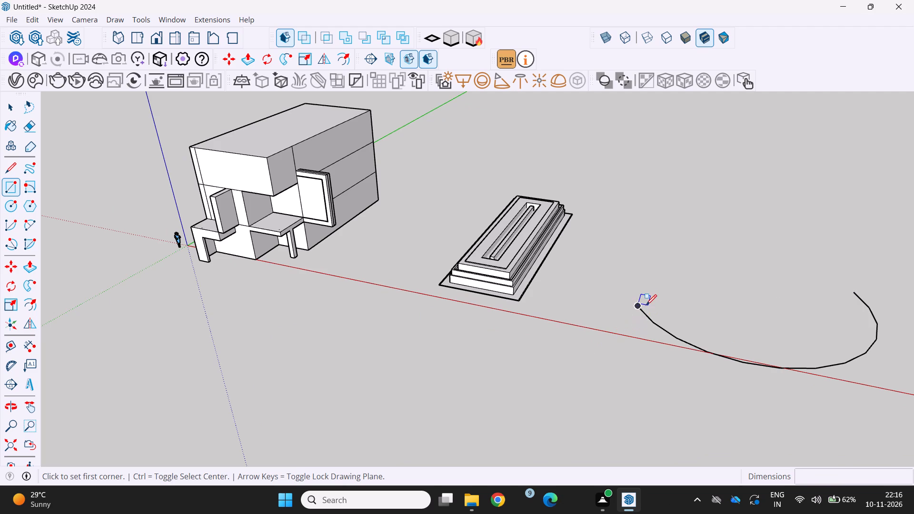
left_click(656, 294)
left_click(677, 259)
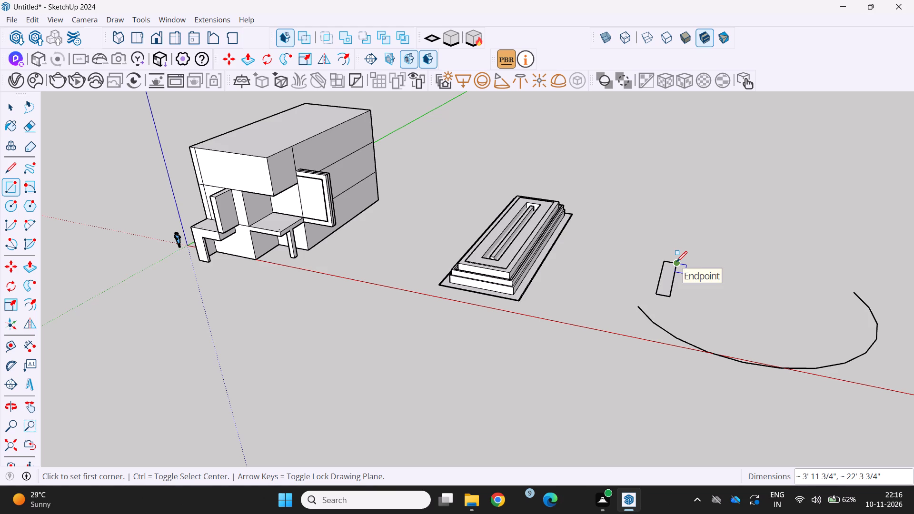
Examine the narrow rectangle's position relative to the stepped structure and the arc, from near, far and rotated views.
scroll(676, 262, "down", 3)
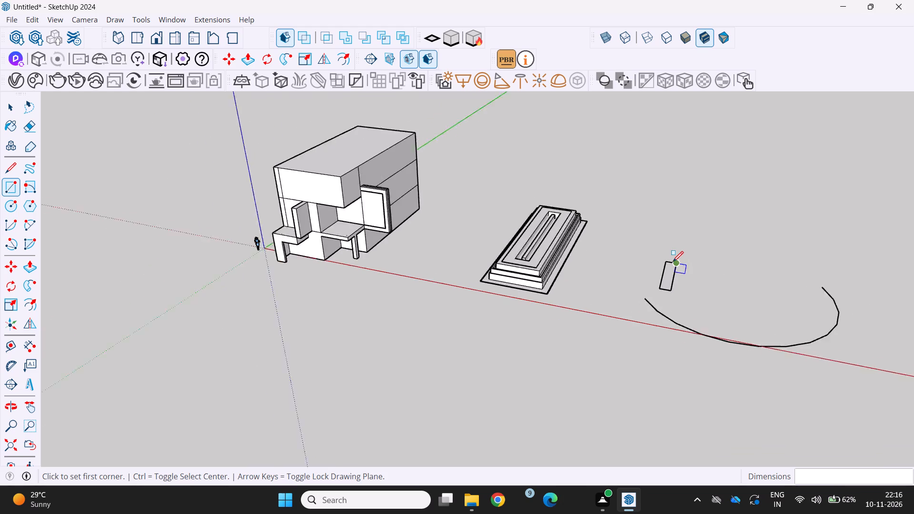
scroll(673, 262, "down", 2)
middle_click_drag(670, 262, 666, 264)
scroll(666, 297, "up", 9)
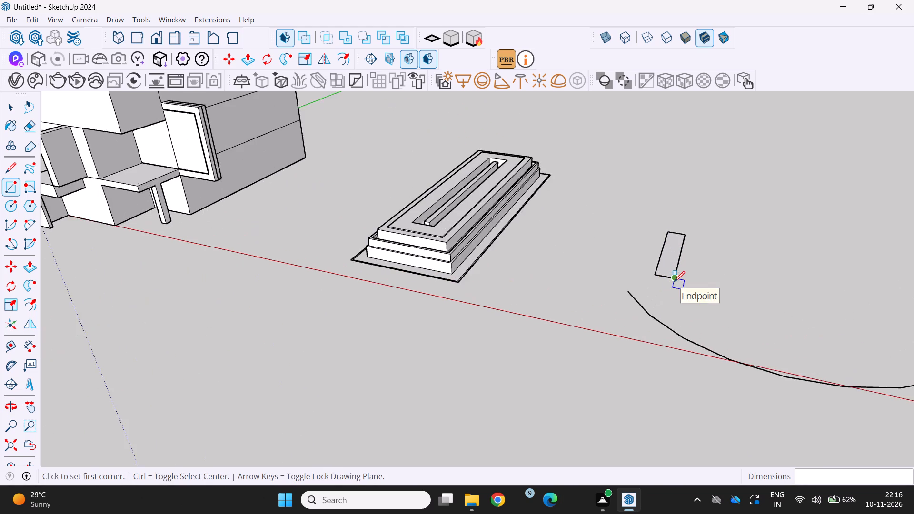
scroll(674, 282, "up", 2)
middle_click_drag(674, 281, 665, 285)
scroll(666, 264, "up", 4)
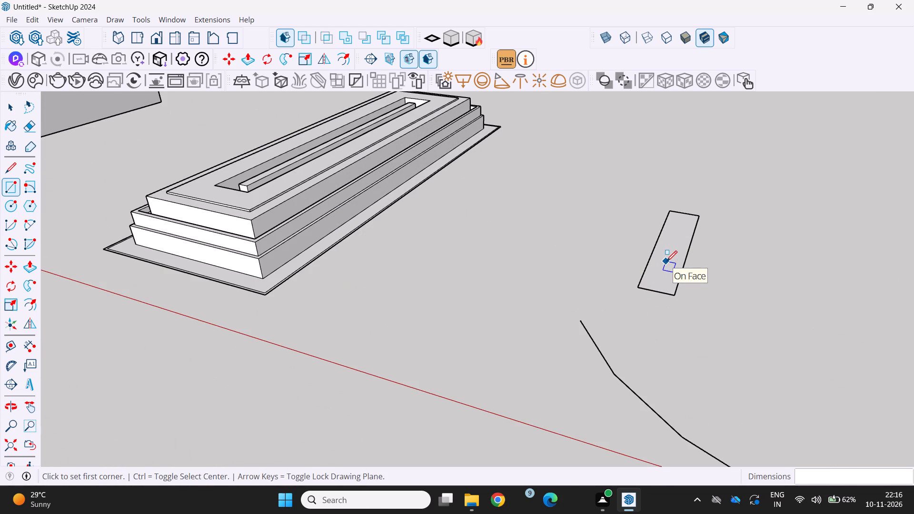
scroll(666, 261, "down", 5)
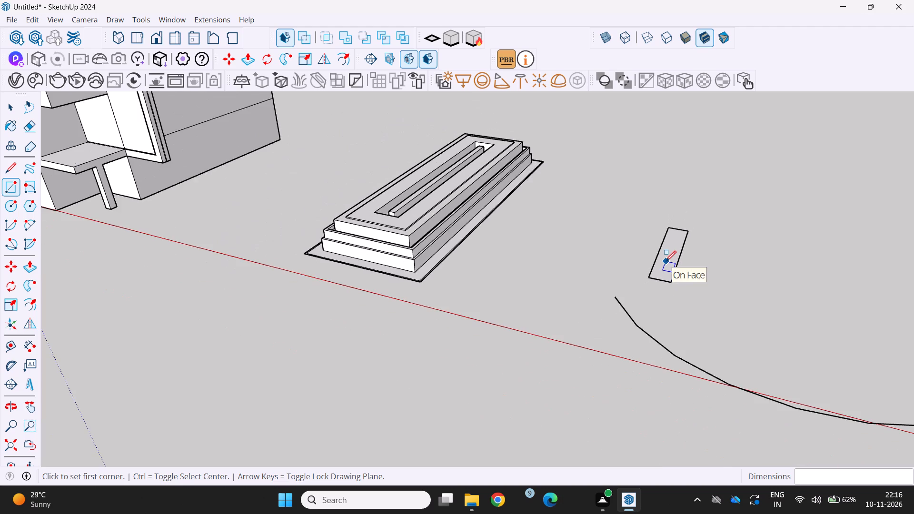
middle_click_drag(661, 267, 647, 276)
scroll(644, 277, "down", 4)
middle_click_drag(630, 280, 586, 274)
scroll(583, 268, "up", 4)
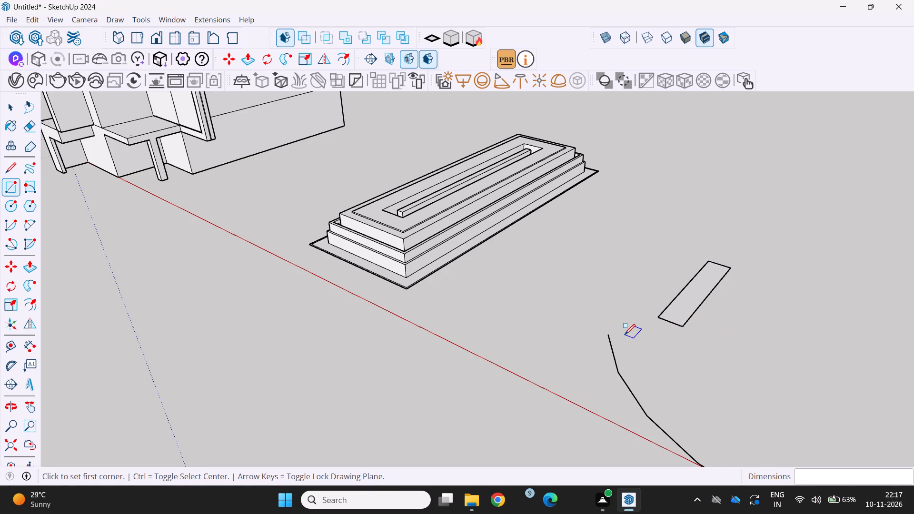
scroll(625, 335, "down", 2)
middle_click_drag(625, 335, 623, 370)
scroll(620, 367, "down", 2)
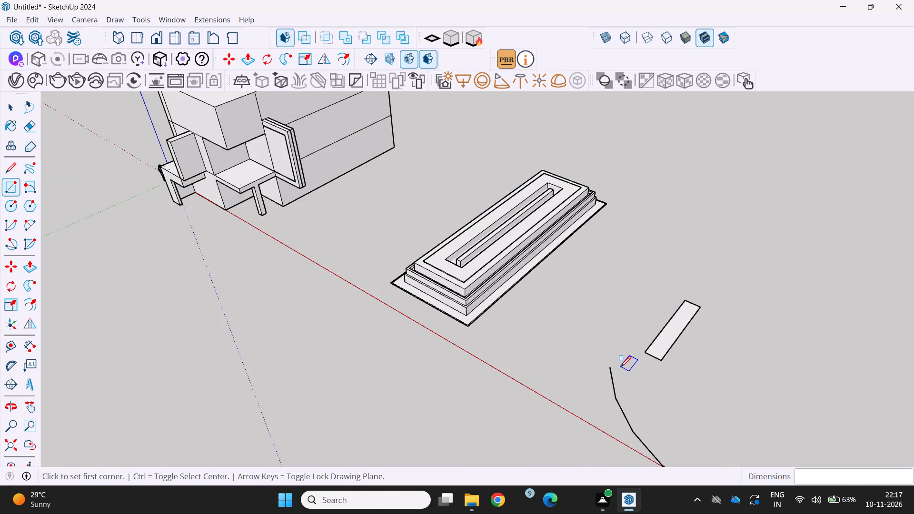
middle_click_drag(609, 342, 544, 310)
scroll(608, 363, "up", 5)
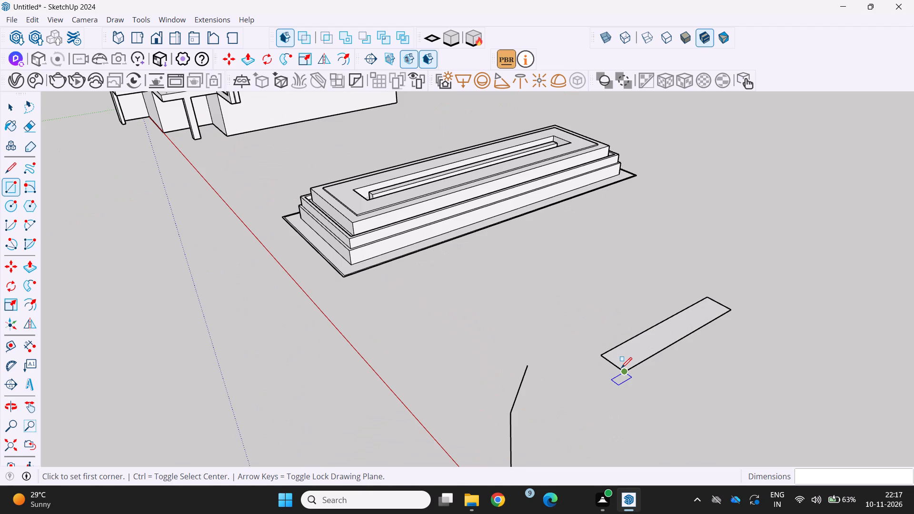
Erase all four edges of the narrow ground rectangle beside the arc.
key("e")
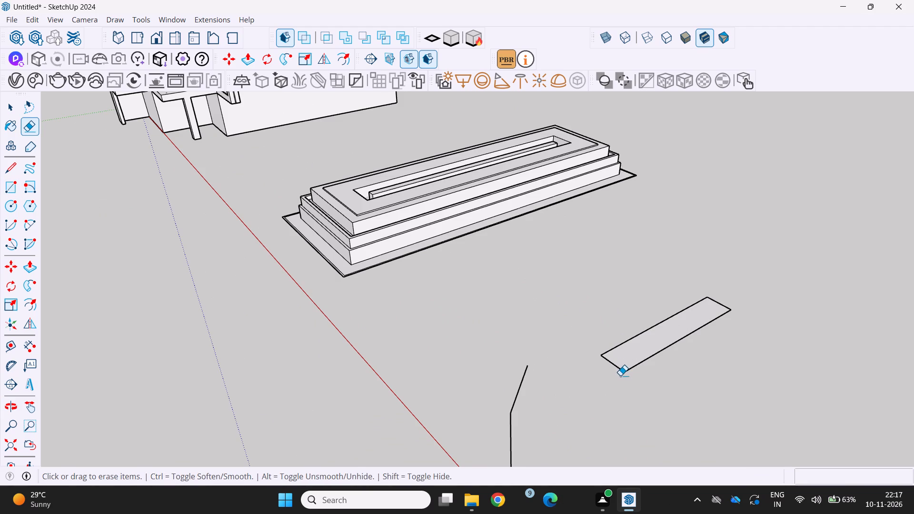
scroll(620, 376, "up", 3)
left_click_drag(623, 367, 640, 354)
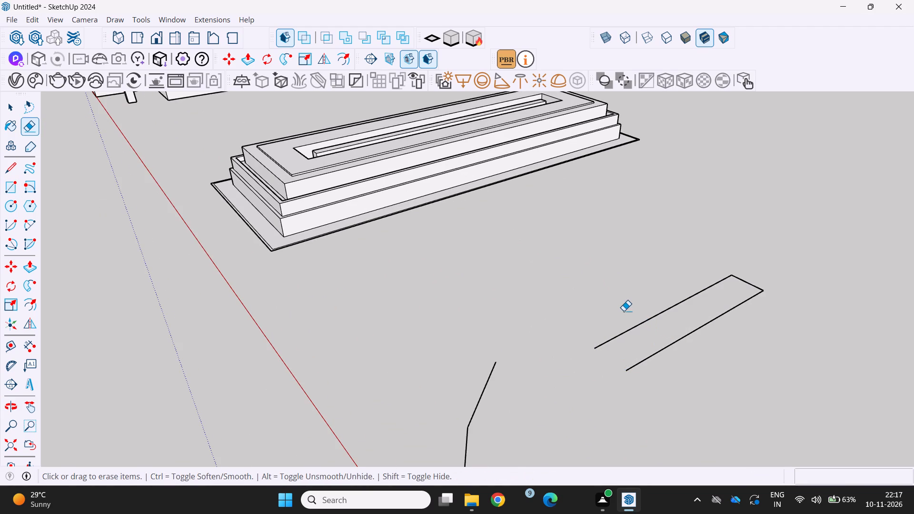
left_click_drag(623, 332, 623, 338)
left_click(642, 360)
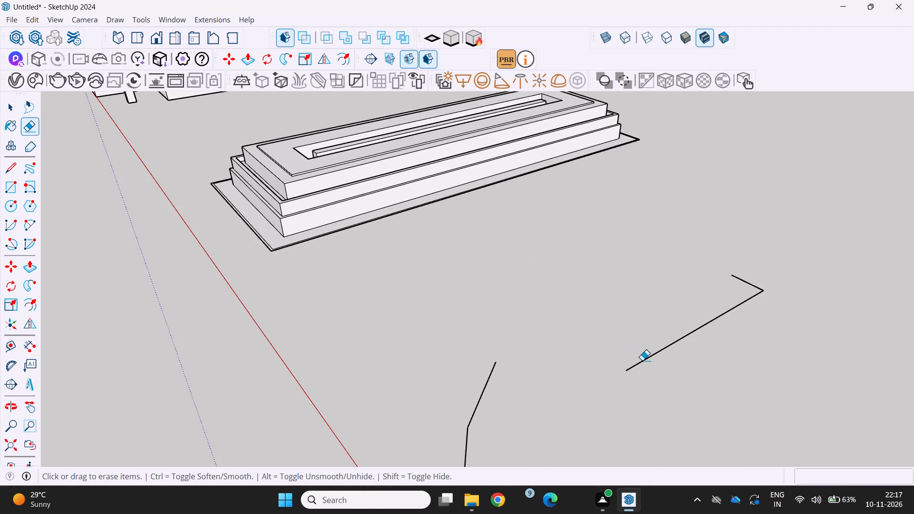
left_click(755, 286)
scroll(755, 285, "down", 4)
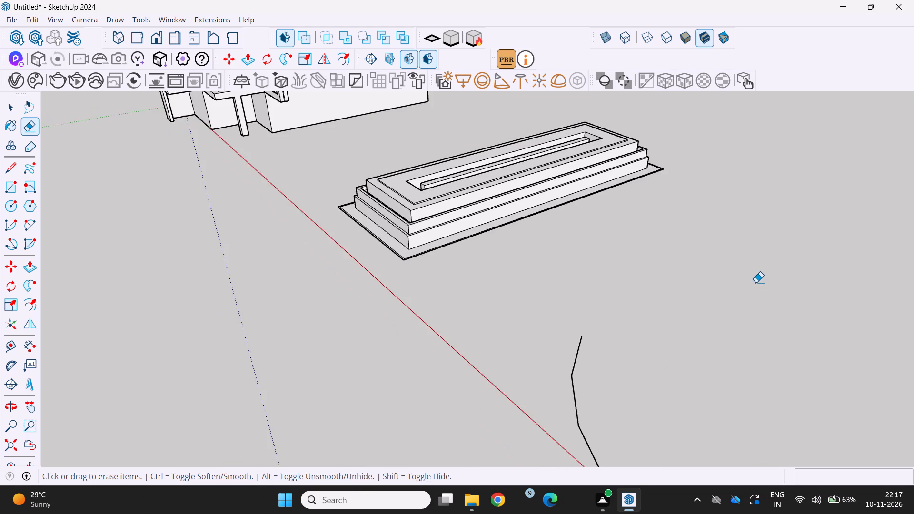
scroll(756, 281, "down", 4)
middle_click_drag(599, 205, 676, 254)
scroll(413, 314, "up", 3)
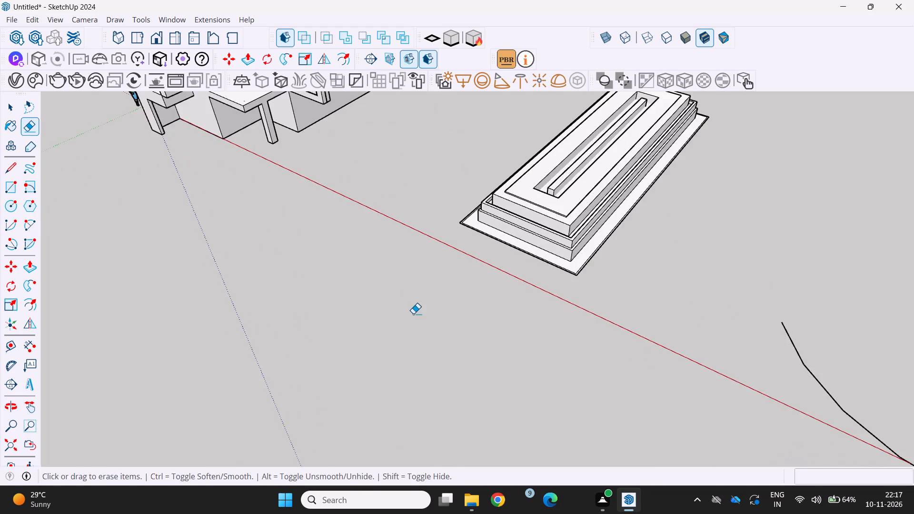
Examine the stepped structure's borders and central channel from close, rotated and raised views.
middle_click_drag(413, 314, 317, 298)
scroll(572, 230, "up", 6)
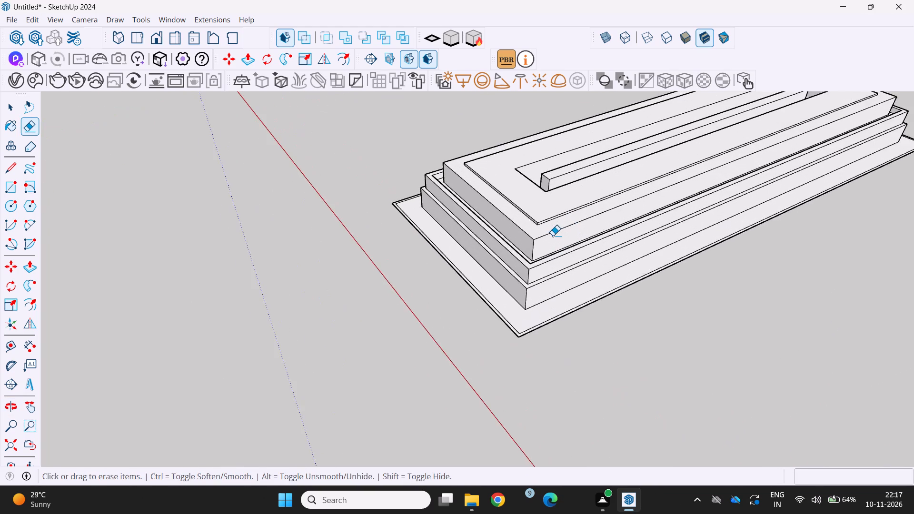
scroll(553, 238, "up", 6)
middle_click_drag(553, 242, 569, 276)
scroll(569, 276, "down", 12)
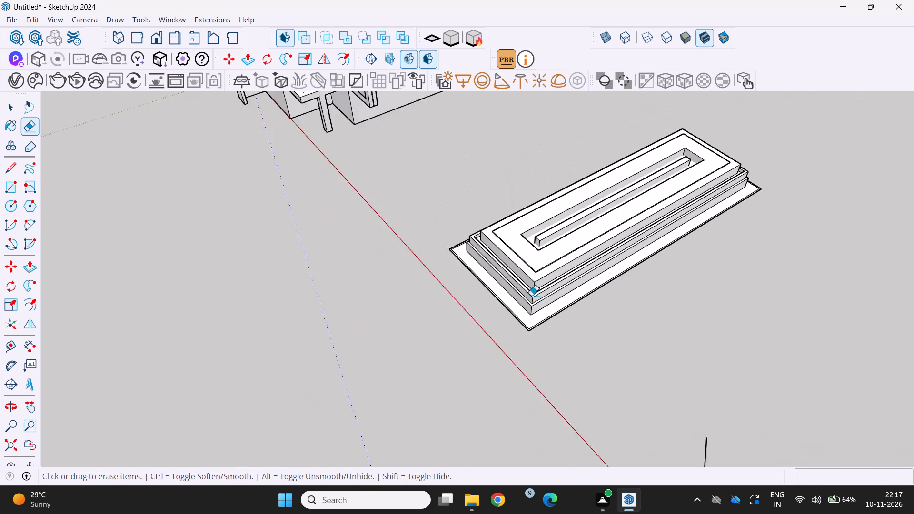
scroll(531, 296, "down", 4)
middle_click_drag(537, 270, 619, 191)
scroll(619, 191, "down", 4)
middle_click_drag(581, 230, 456, 160)
scroll(524, 232, "up", 2)
middle_click_drag(530, 230, 582, 328)
scroll(582, 328, "up", 1)
scroll(566, 252, "up", 6)
middle_click_drag(566, 251, 439, 309)
scroll(428, 305, "down", 3)
middle_click_drag(428, 306, 536, 291)
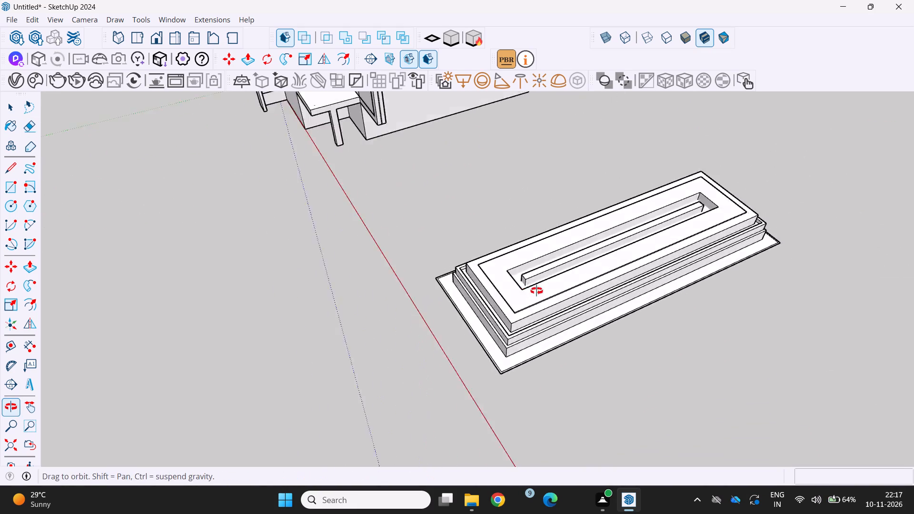
middle_click_drag(536, 291, 556, 278)
Examine the house, stepped structure and ground arc together from distant raised views.
scroll(556, 280, "down", 9)
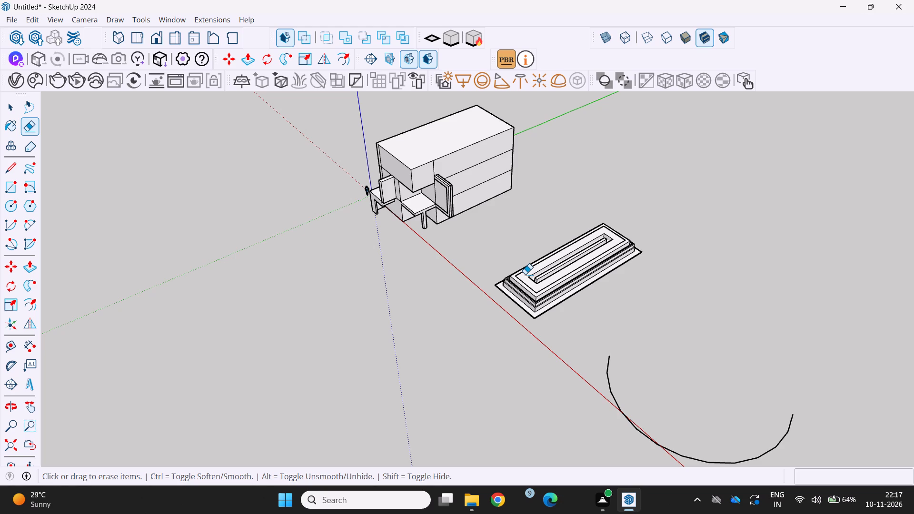
scroll(525, 274, "down", 5)
middle_click_drag(526, 277, 442, 342)
scroll(509, 298, "down", 1)
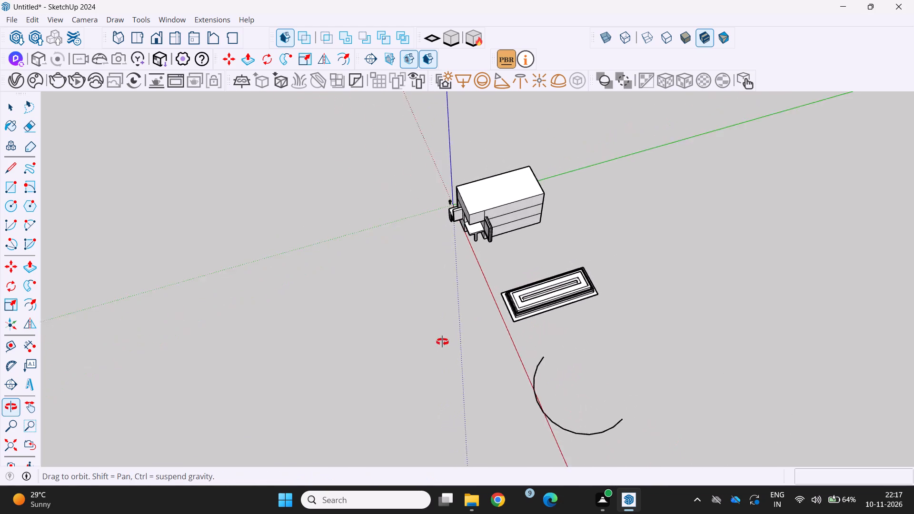
middle_click_drag(442, 342, 419, 350)
scroll(416, 342, "down", 1)
middle_click_drag(419, 340, 559, 311)
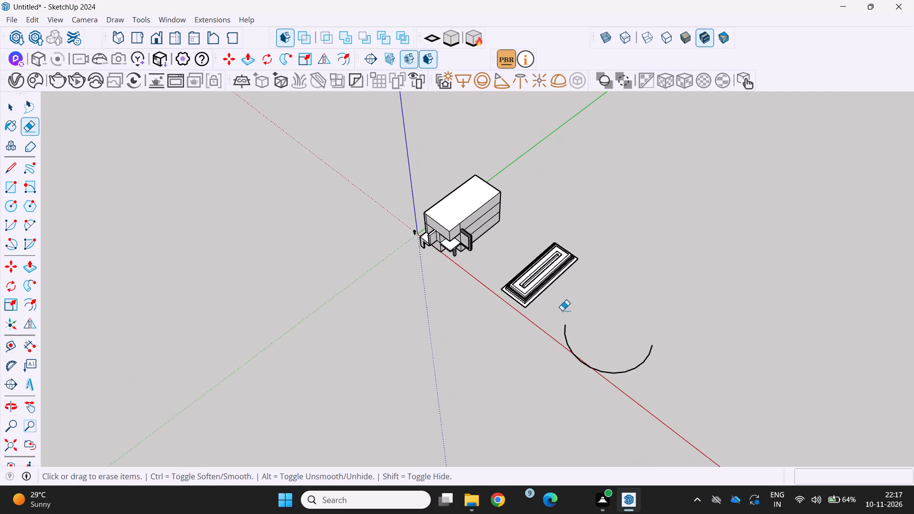
Draw a ground circle inside the open side of the arc, beyond the stepped structure.
scroll(572, 310, "up", 2)
scroll(527, 358, "up", 3)
scroll(561, 335, "up", 2)
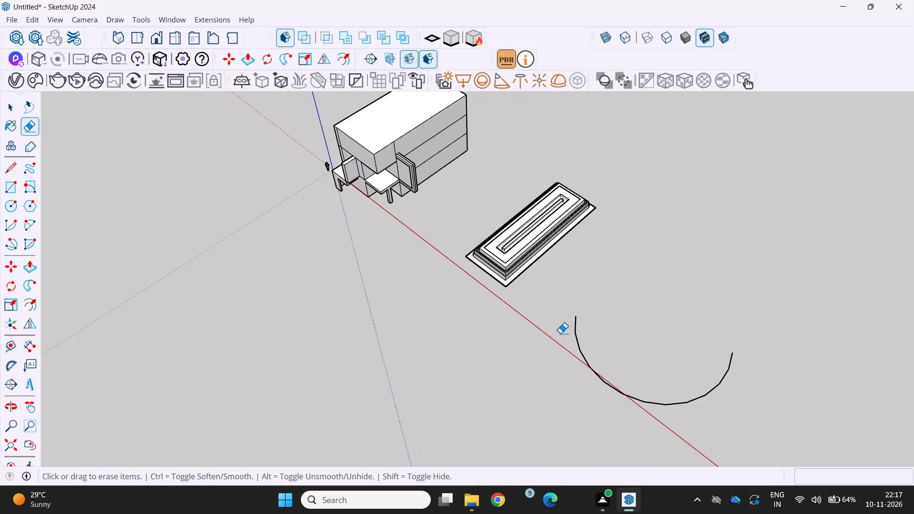
left_click(15, 205)
scroll(617, 441, "down", 2)
scroll(668, 323, "up", 2)
left_click_drag(644, 347, 645, 342)
left_click(674, 316)
scroll(608, 364, "up", 3)
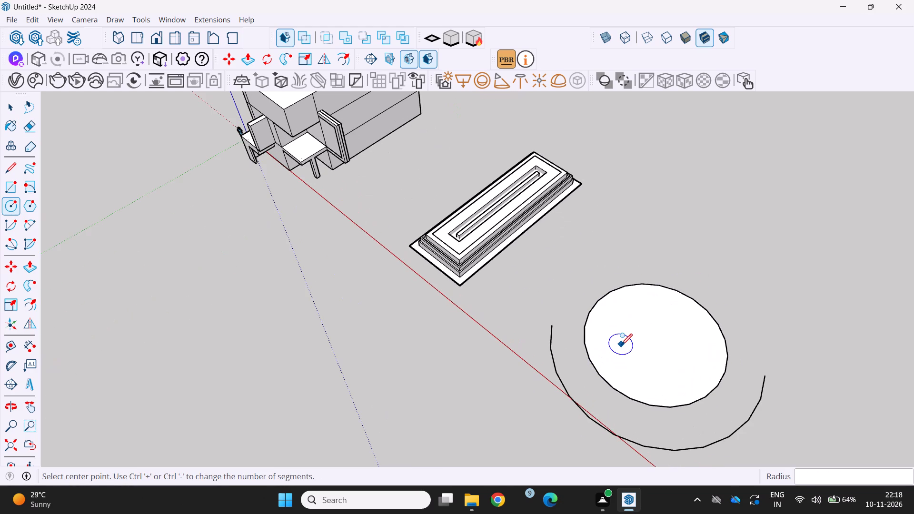
Offset the ground circle inward twice into concentric circles, with the second offset about 12' 3 1/2".
key("f")
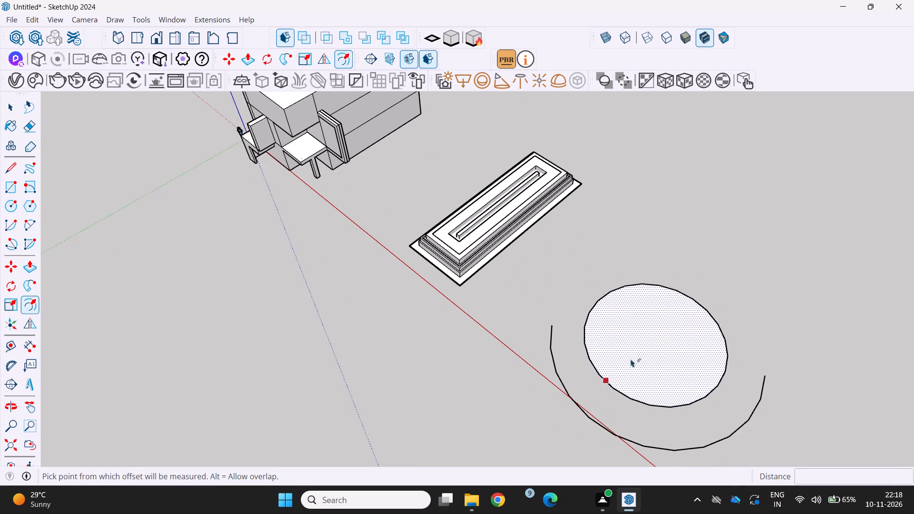
left_click_drag(606, 346, 606, 370)
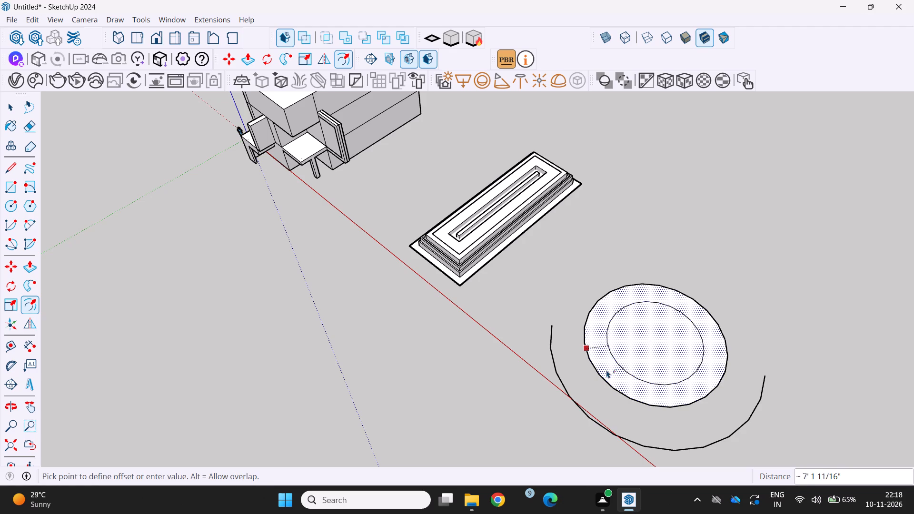
left_click_drag(606, 370, 606, 366)
left_click(633, 335)
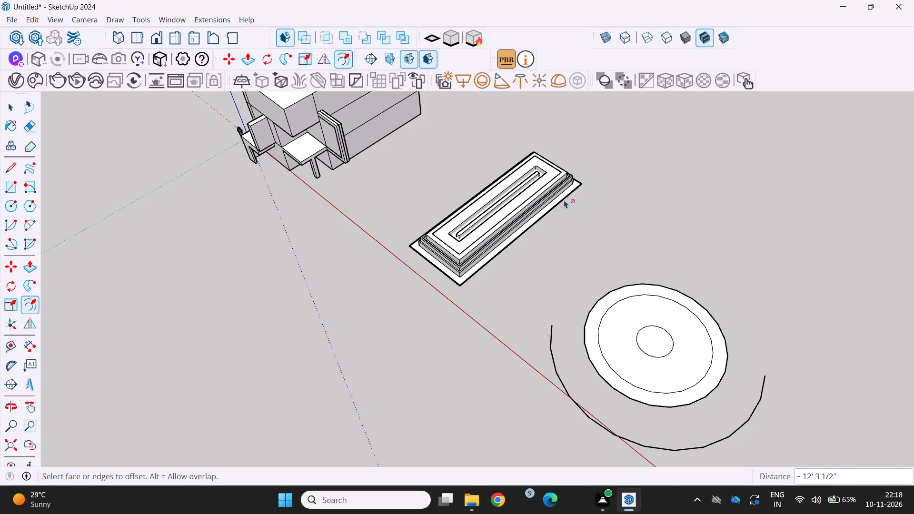
Examine the concentric circles, stepped structure and house from a distance and from a low front view.
scroll(564, 200, "up", 1)
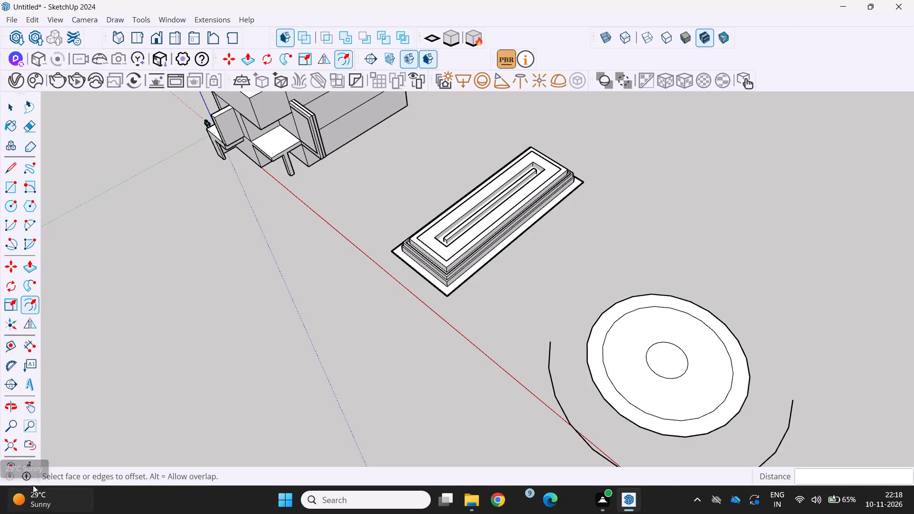
right_click_drag(0, 510, 0, 483)
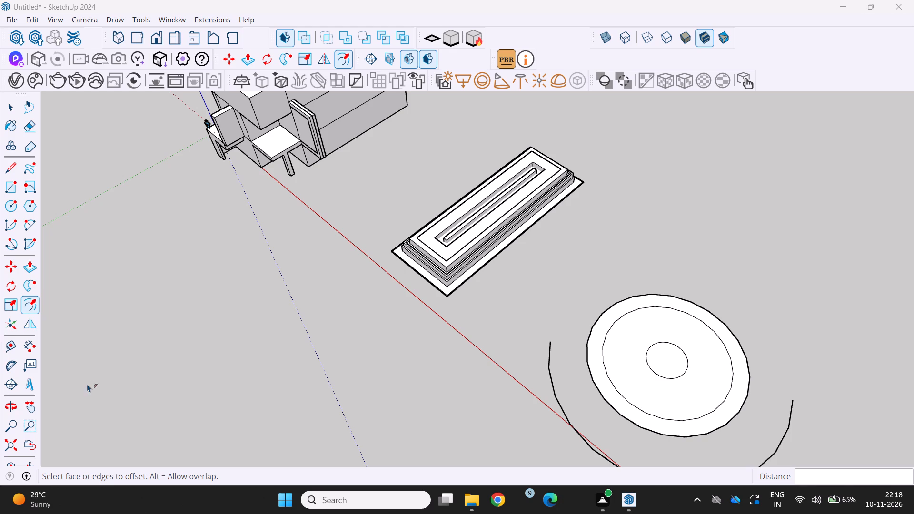
scroll(511, 177, "down", 4)
middle_click_drag(500, 180, 557, 181)
scroll(557, 181, "down", 3)
middle_click_drag(487, 193, 486, 192)
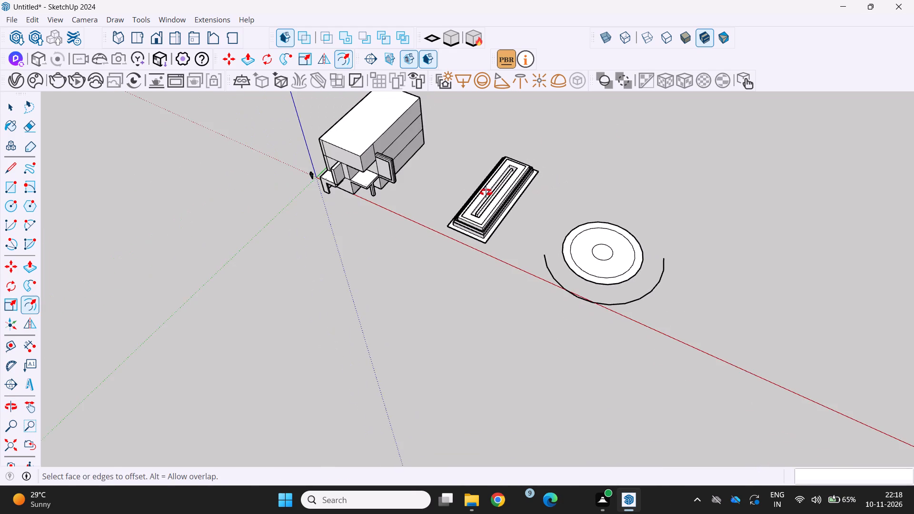
middle_click_drag(486, 192, 553, 148)
scroll(552, 148, "down", 5)
scroll(448, 156, "up", 5)
middle_click_drag(380, 148, 423, 79)
scroll(383, 130, "up", 1)
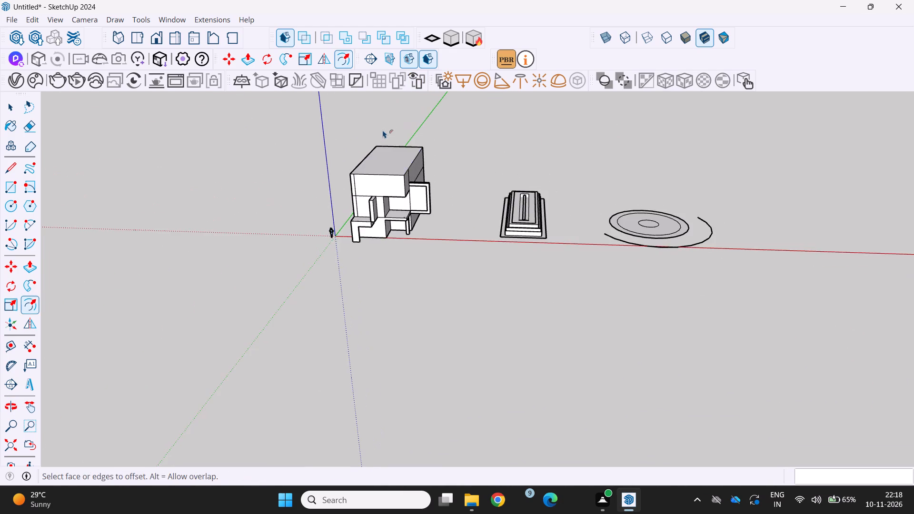
scroll(383, 130, "up", 2)
middle_click_drag(382, 130, 430, 88)
scroll(343, 147, "up", 6)
middle_click_drag(380, 144, 365, 122)
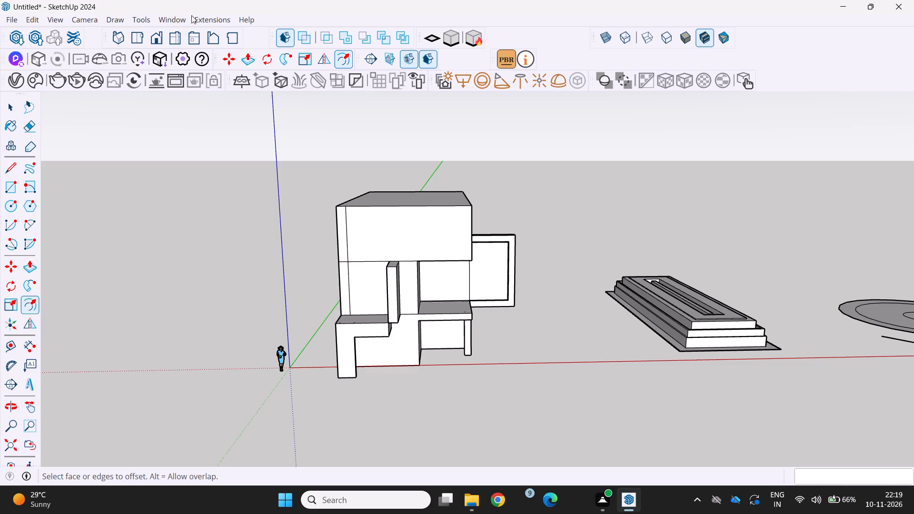
Examine the house front and its spacing from the stepped structure and circles, from below, front and angled views.
scroll(189, 20, "down", 2)
scroll(178, 92, "down", 4)
scroll(139, 195, "down", 1)
middle_click_drag(268, 244, 254, 164)
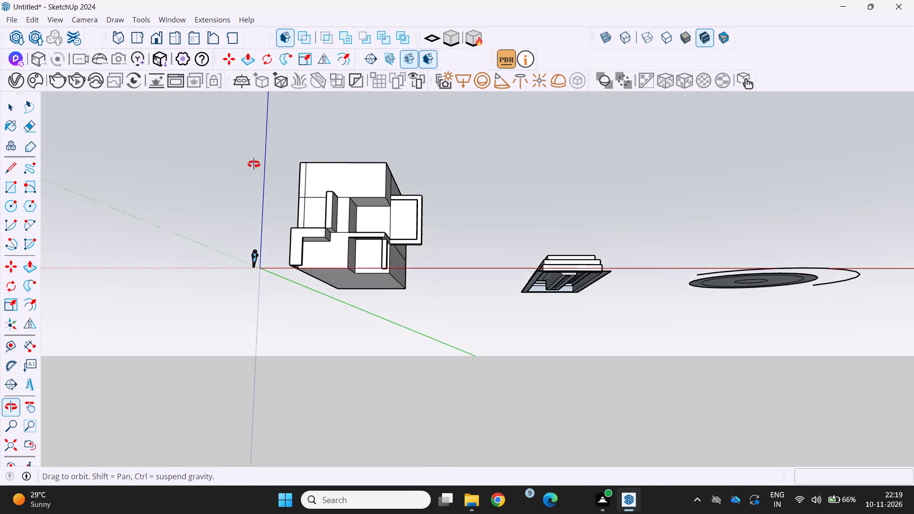
middle_click_drag(254, 164, 251, 161)
scroll(334, 156, "up", 5)
middle_click_drag(299, 145, 322, 249)
scroll(250, 219, "up", 1)
middle_click_drag(247, 216, 218, 228)
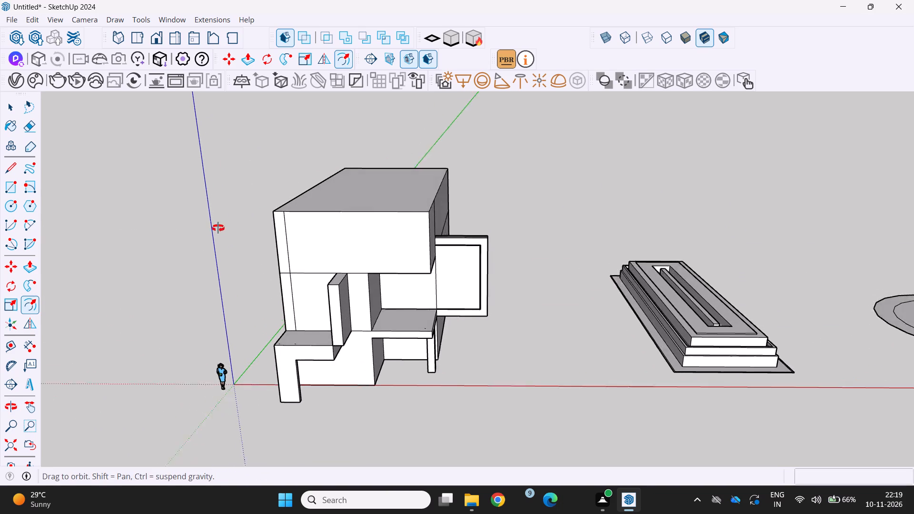
middle_click_drag(218, 228, 209, 228)
middle_click_drag(325, 209, 285, 213)
scroll(225, 206, "down", 4)
middle_click_drag(212, 215, 238, 161)
middle_click_drag(400, 272, 350, 323)
middle_click_drag(518, 342, 511, 346)
scroll(495, 313, "down", 4)
middle_click_drag(494, 313, 440, 289)
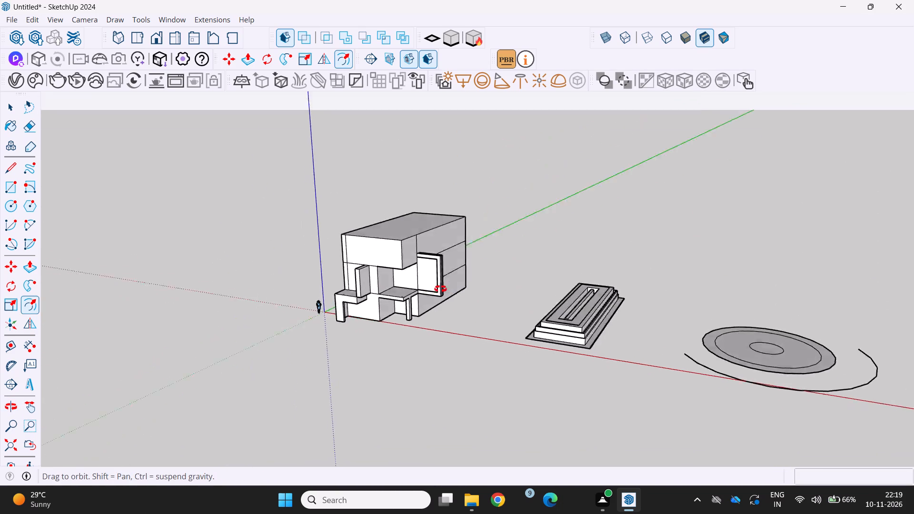
middle_click_drag(440, 289, 356, 316)
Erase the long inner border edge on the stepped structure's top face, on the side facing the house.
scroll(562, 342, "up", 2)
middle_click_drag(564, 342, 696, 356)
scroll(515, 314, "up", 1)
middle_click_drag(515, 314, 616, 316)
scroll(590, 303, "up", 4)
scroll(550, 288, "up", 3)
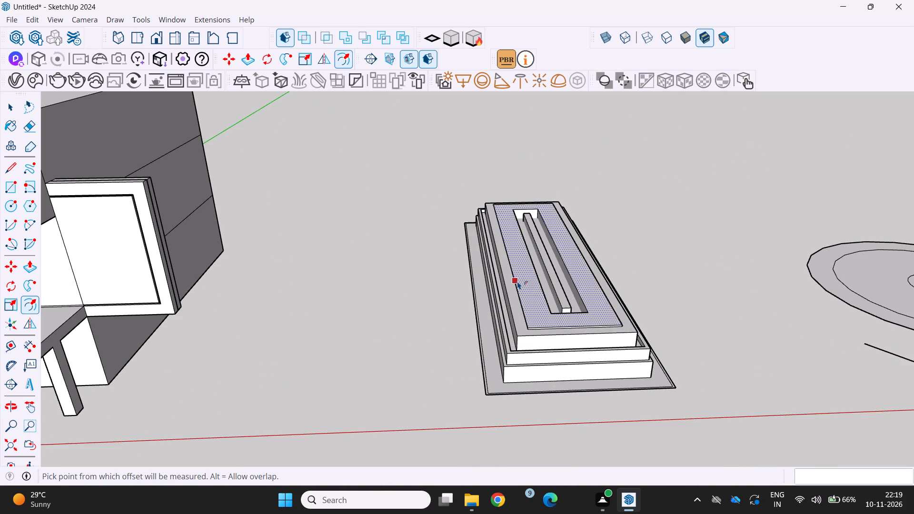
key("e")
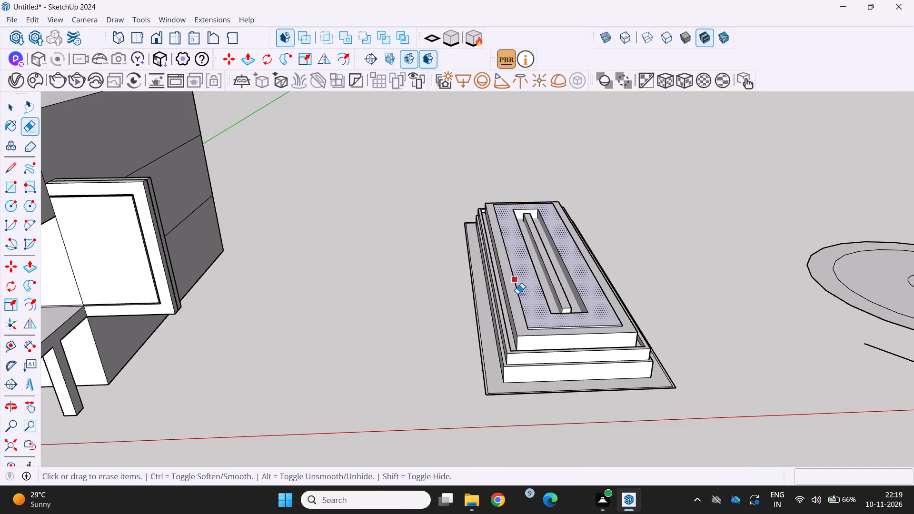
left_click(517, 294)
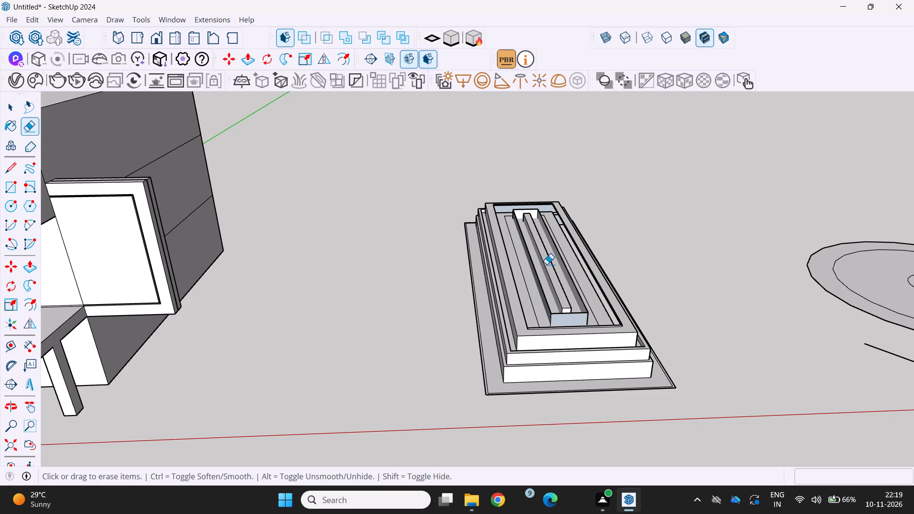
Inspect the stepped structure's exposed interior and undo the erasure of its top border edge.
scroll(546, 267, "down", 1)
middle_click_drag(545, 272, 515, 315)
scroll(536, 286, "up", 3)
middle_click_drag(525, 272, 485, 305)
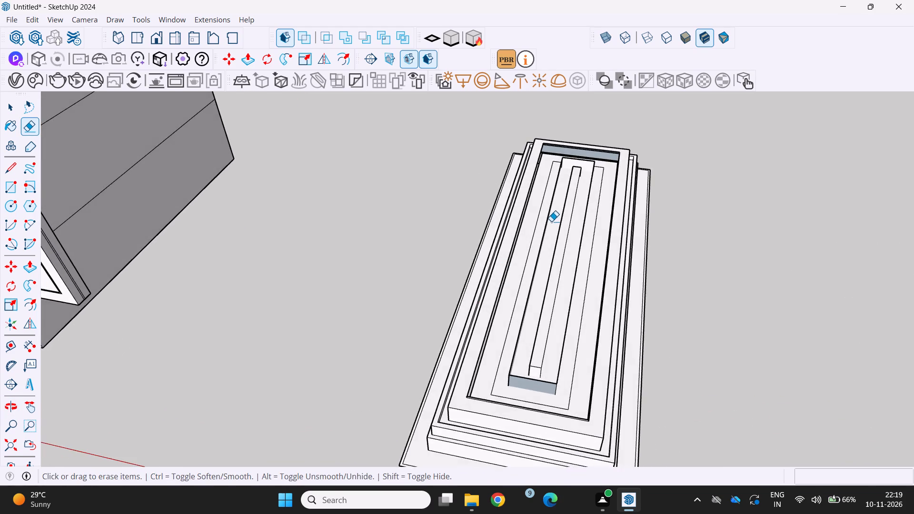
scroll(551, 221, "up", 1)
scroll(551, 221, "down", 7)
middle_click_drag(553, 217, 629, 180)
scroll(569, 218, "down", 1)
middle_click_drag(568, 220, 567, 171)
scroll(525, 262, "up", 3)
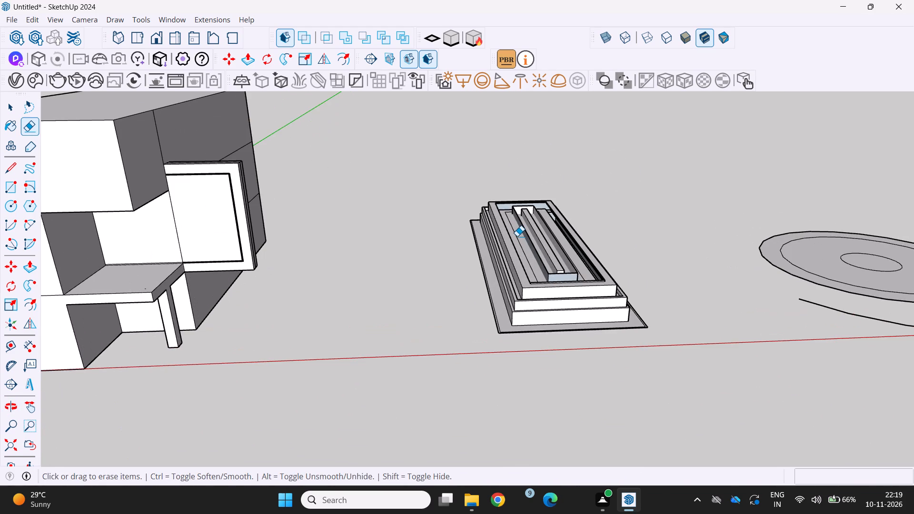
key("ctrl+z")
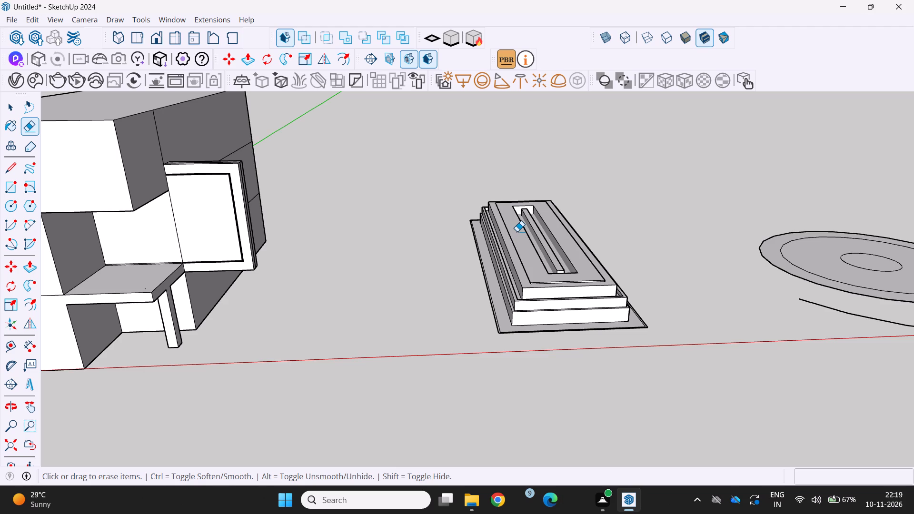
Examine the stepped structure between the house and the concentric circles from raised and angled views.
scroll(505, 216, "down", 5)
middle_click_drag(485, 201, 451, 265)
scroll(451, 266, "down", 1)
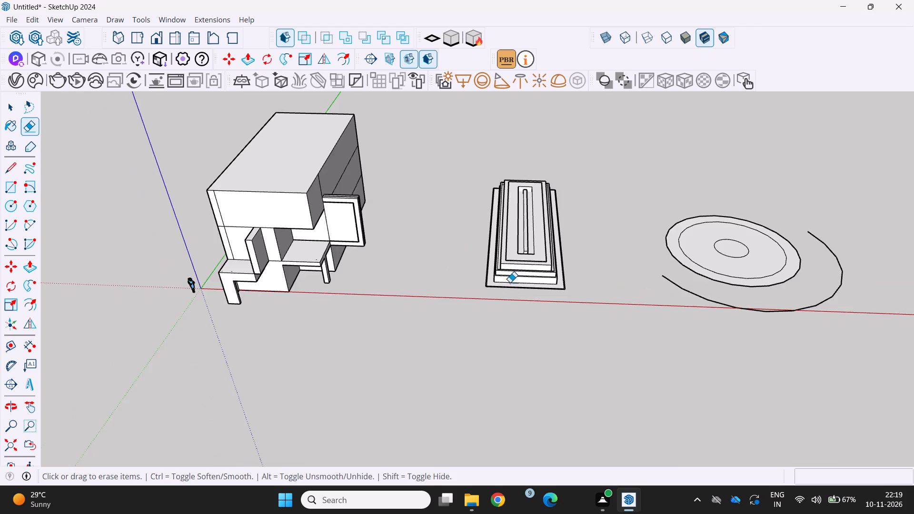
scroll(510, 282, "up", 4)
middle_click_drag(504, 255, 449, 270)
scroll(510, 273, "up", 4)
middle_click_drag(514, 264, 456, 265)
scroll(427, 257, "down", 6)
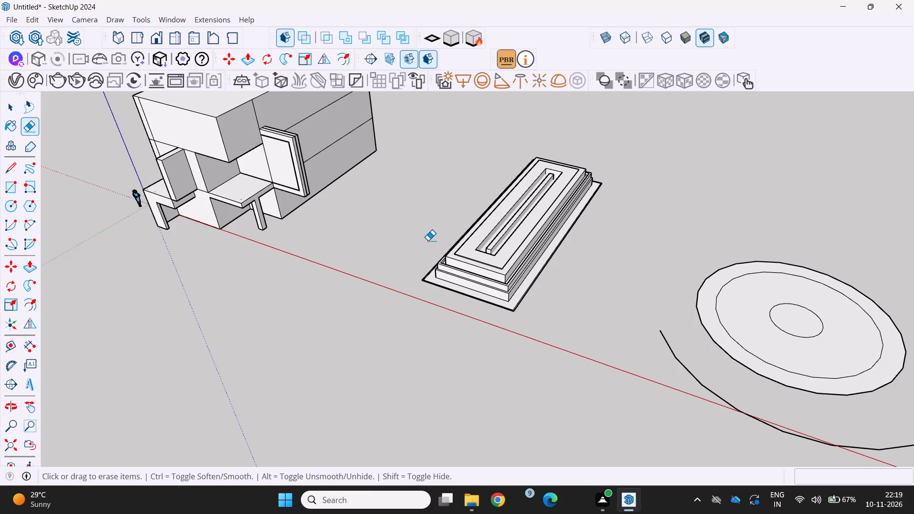
middle_click_drag(523, 354, 510, 383)
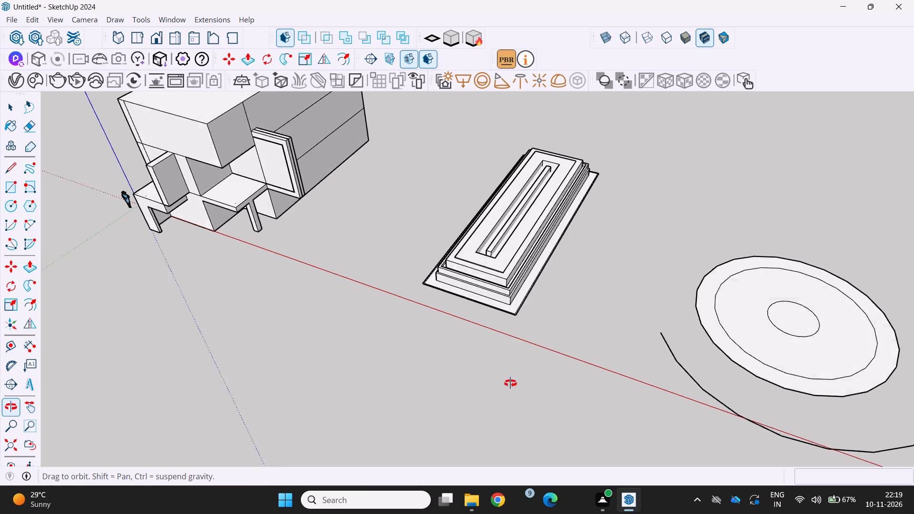
middle_click_drag(510, 383, 505, 385)
Erase the long inner border edge on the stepped structure's top face, on the side facing the circles.
scroll(514, 261, "up", 8)
middle_click_drag(517, 222, 605, 246)
scroll(605, 246, "down", 5)
middle_click_drag(597, 250, 557, 209)
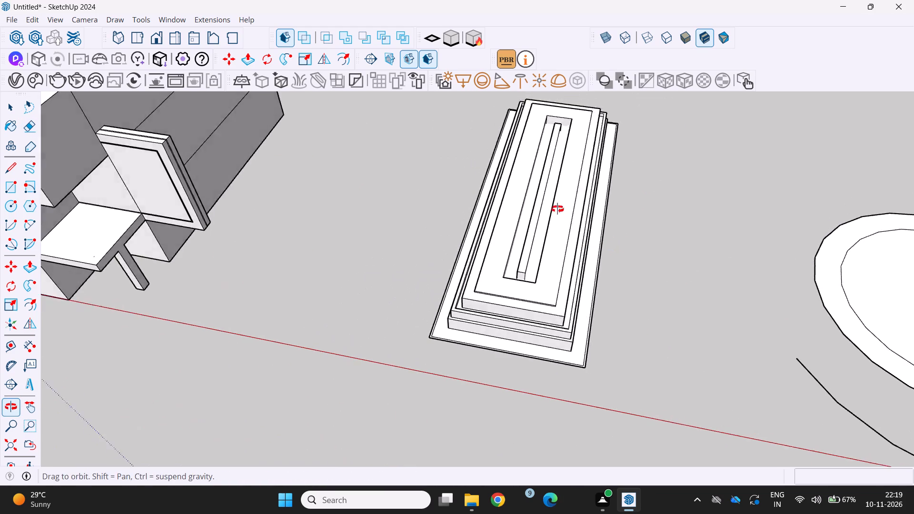
middle_click_drag(557, 209, 538, 200)
scroll(516, 238, "up", 8)
scroll(632, 308, "down", 5)
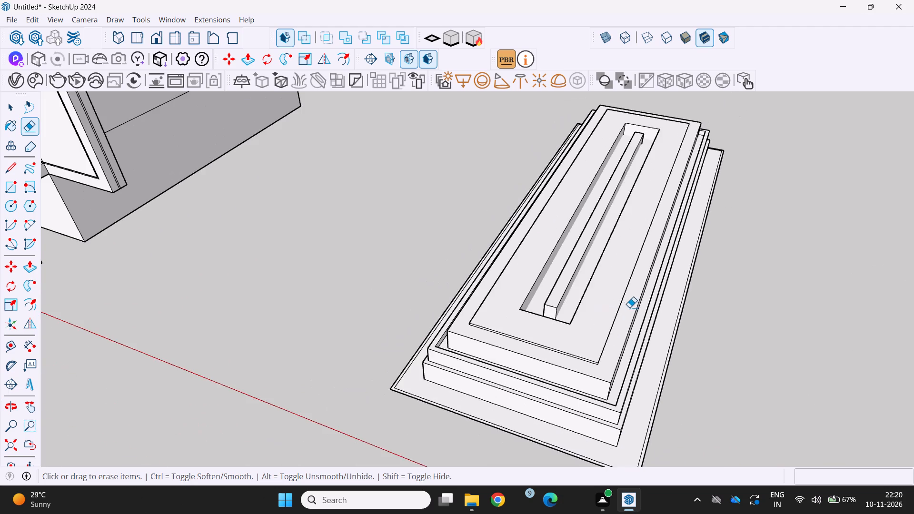
middle_click_drag(623, 293, 581, 210)
scroll(604, 276, "up", 4)
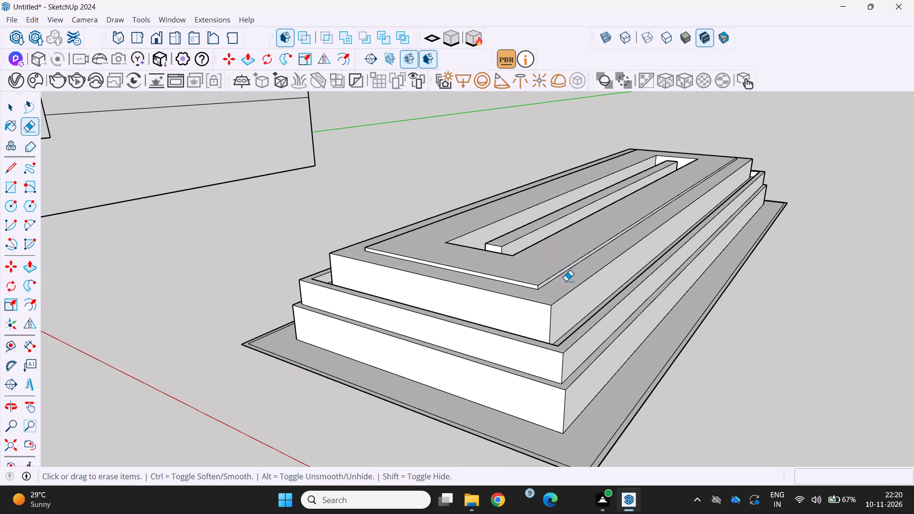
left_click(564, 271)
scroll(564, 268, "down", 4)
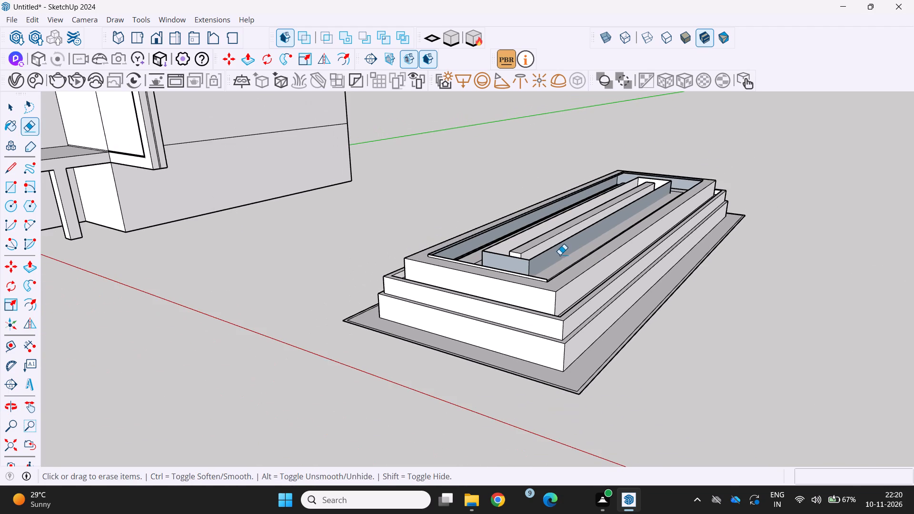
Erase the top edge of the inner box's near end and the adjoining vertical edge of the central strip.
middle_click_drag(560, 255, 556, 265)
scroll(553, 255, "down", 3)
middle_click_drag(553, 256, 642, 253)
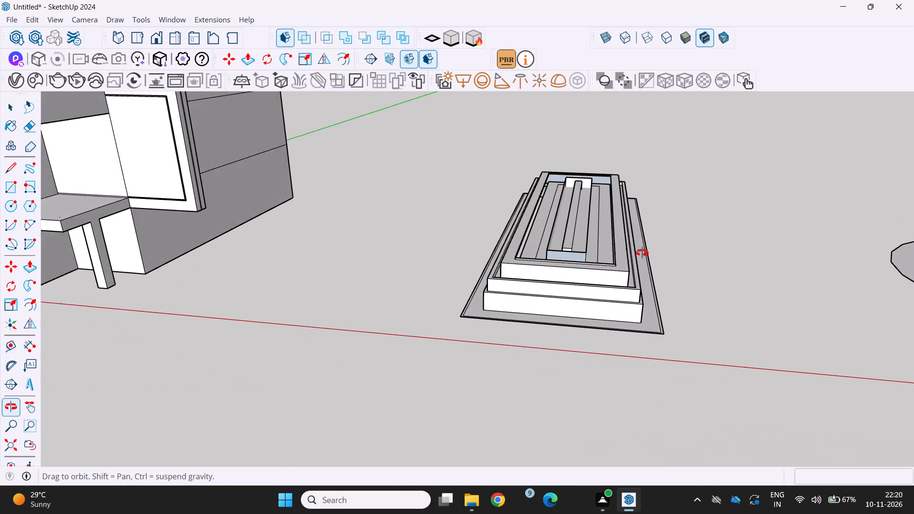
middle_click_drag(642, 253, 640, 253)
middle_click_drag(612, 246, 561, 256)
scroll(539, 247, "up", 3)
middle_click_drag(536, 251, 502, 275)
scroll(565, 308, "up", 4)
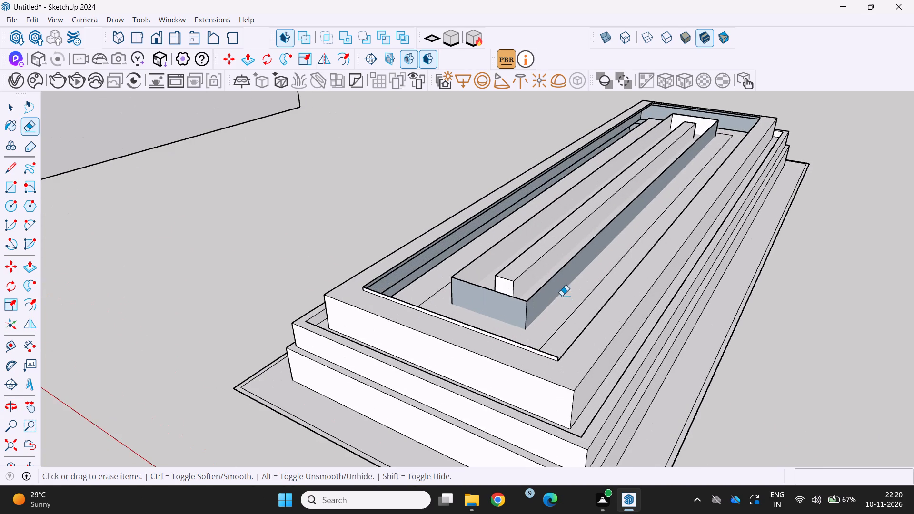
left_click(548, 287)
left_click_drag(513, 294, 514, 297)
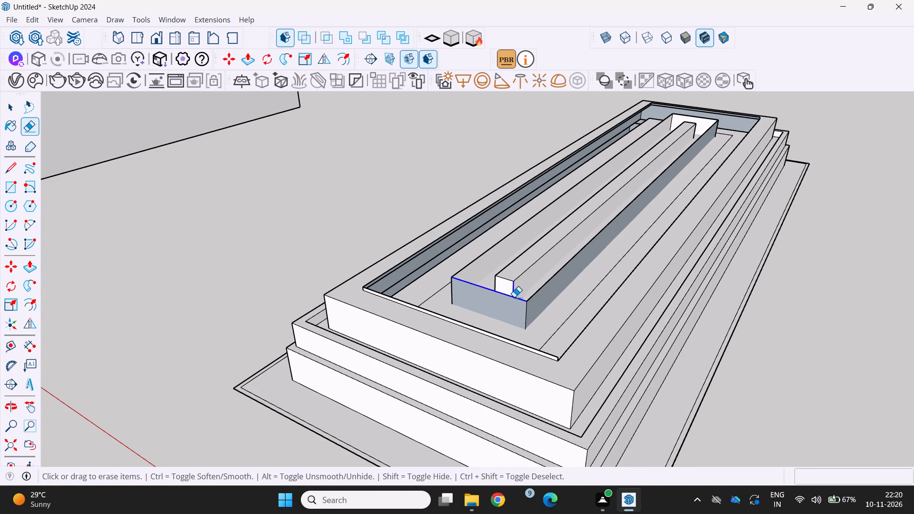
left_click_drag(514, 297, 495, 311)
Erase the vertical corner edge at the far end of the central strip inside the stepped structure.
middle_click_drag(579, 270, 655, 217)
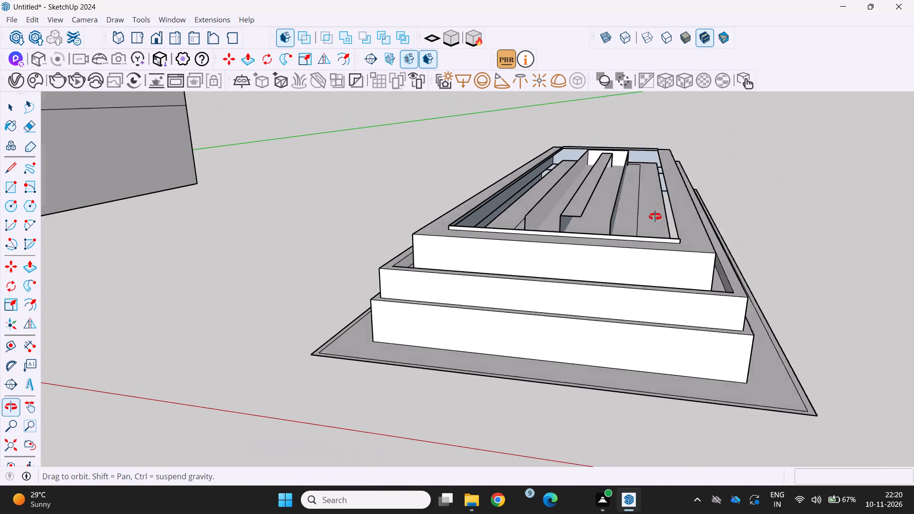
middle_click_drag(655, 217, 657, 216)
scroll(596, 200, "up", 3)
middle_click_drag(591, 188, 496, 236)
scroll(496, 236, "down", 3)
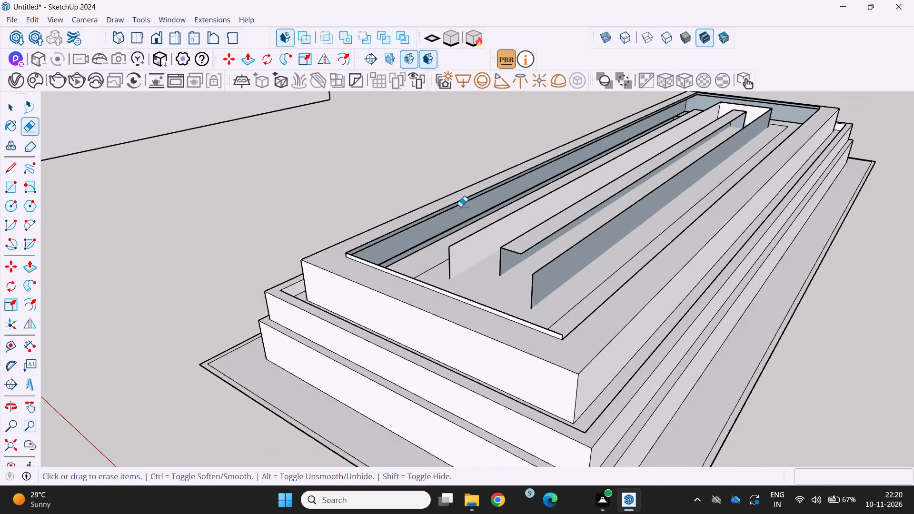
scroll(460, 201, "down", 4)
middle_click_drag(453, 195, 332, 237)
scroll(332, 237, "down", 3)
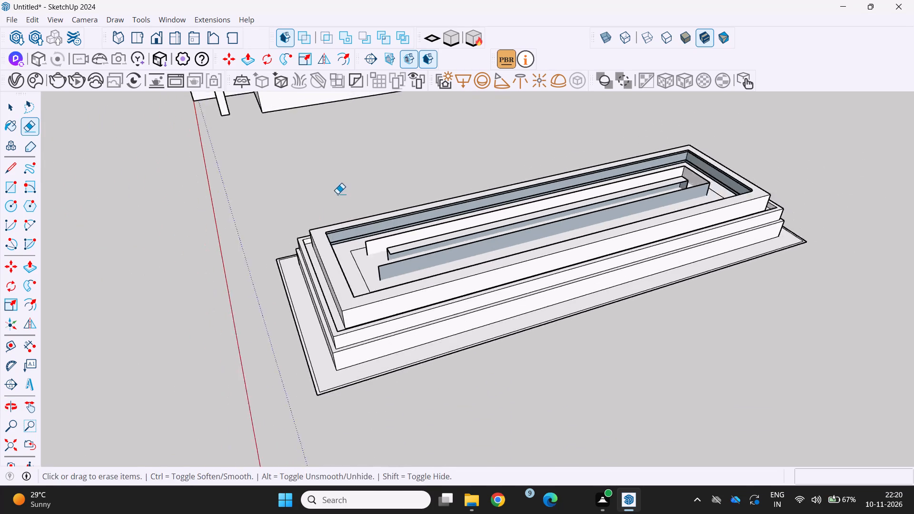
scroll(338, 194, "down", 1)
middle_click_drag(338, 197, 450, 274)
scroll(523, 217, "down", 5)
middle_click_drag(523, 217, 524, 202)
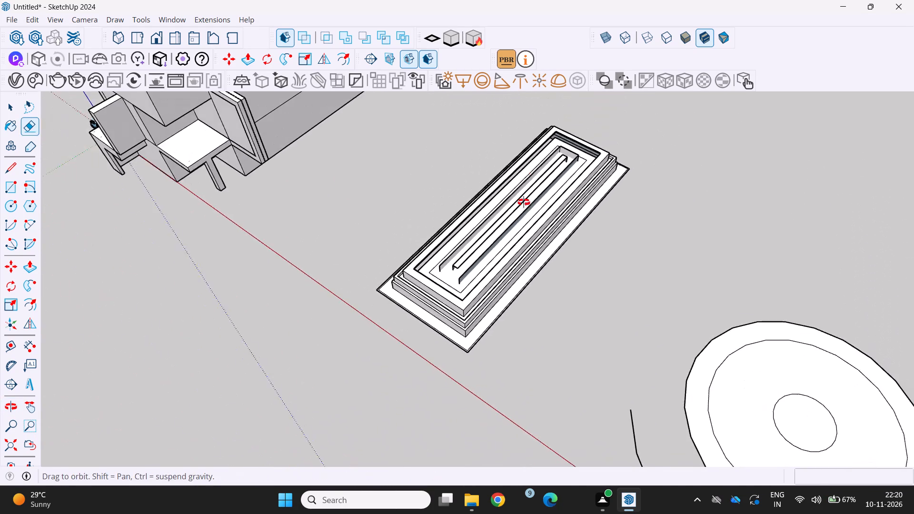
middle_click_drag(524, 202, 512, 108)
scroll(512, 108, "up", 20)
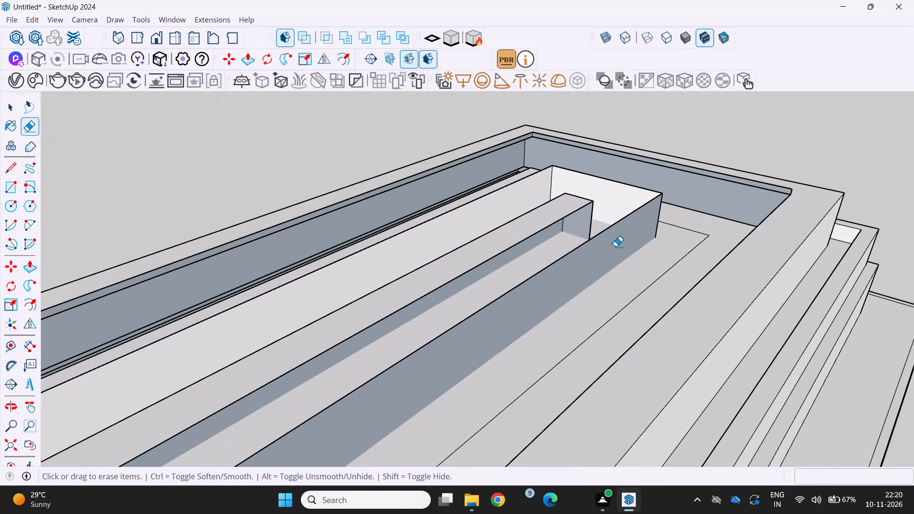
left_click(589, 218)
left_click(590, 215)
left_click(591, 215)
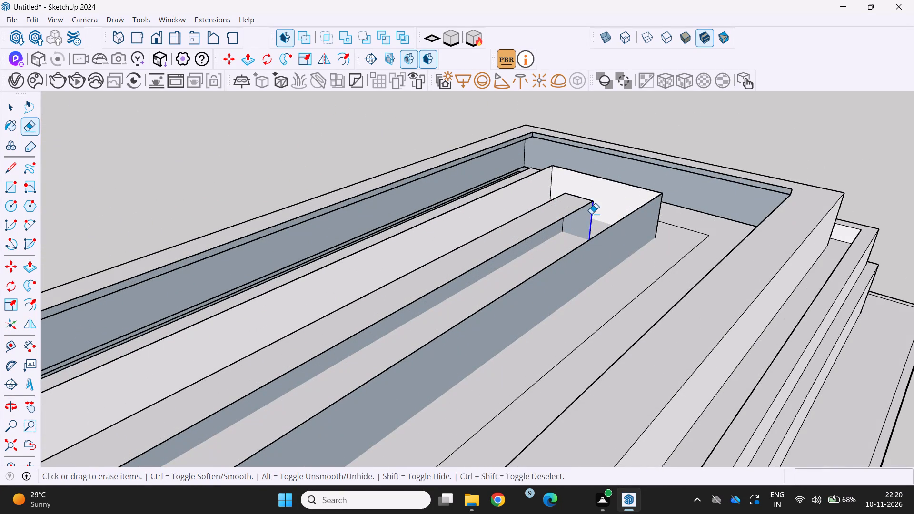
Examine the opened ends of the central strip and the long inner walls inside the stepped structure.
scroll(592, 208, "down", 10)
middle_click_drag(547, 232, 635, 205)
scroll(634, 206, "down", 3)
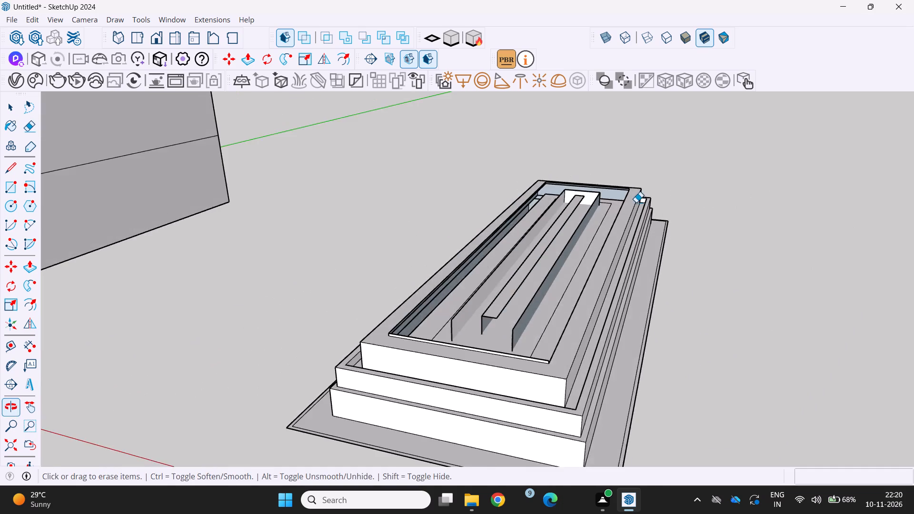
scroll(633, 198, "down", 3)
scroll(539, 289, "up", 3)
middle_click_drag(540, 278, 500, 294)
scroll(508, 268, "up", 4)
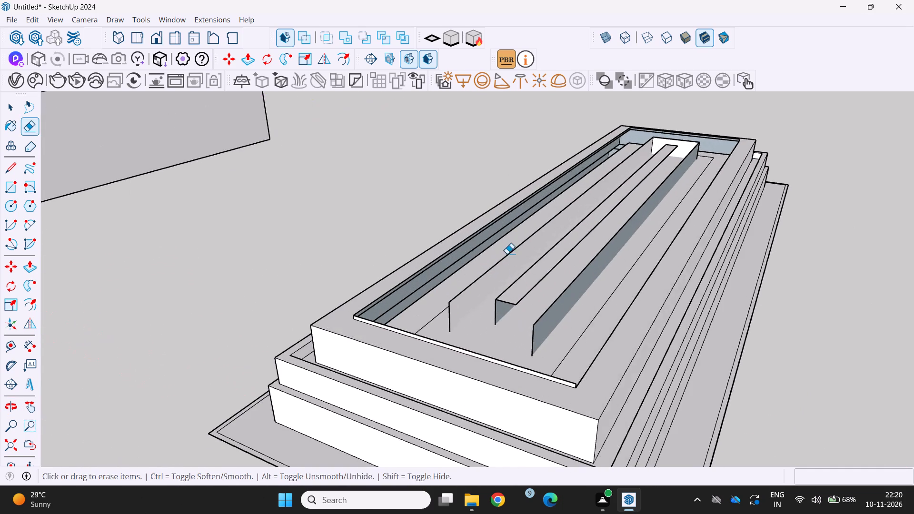
middle_click_drag(579, 269, 546, 270)
scroll(467, 270, "up", 2)
middle_click_drag(467, 267, 576, 216)
scroll(588, 255, "up", 3)
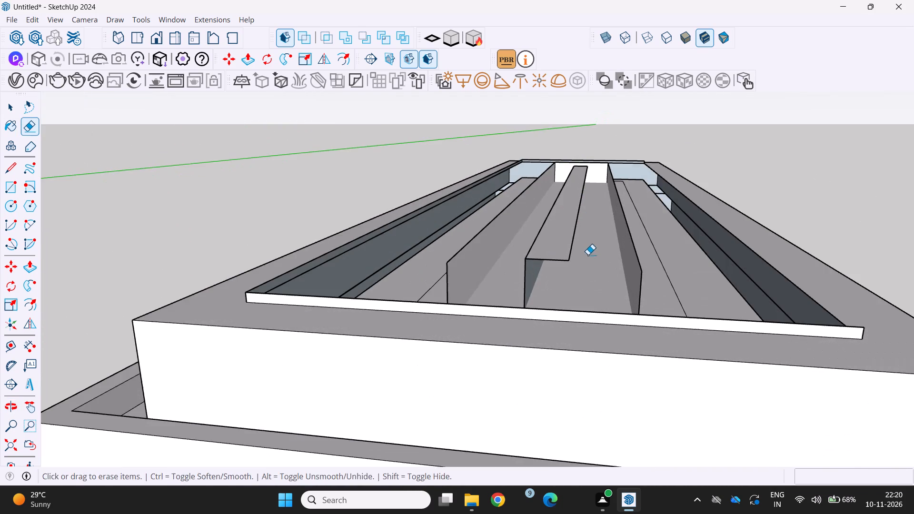
middle_click_drag(584, 258, 489, 262)
scroll(581, 258, "up", 1)
scroll(487, 262, "down", 6)
scroll(498, 214, "down", 4)
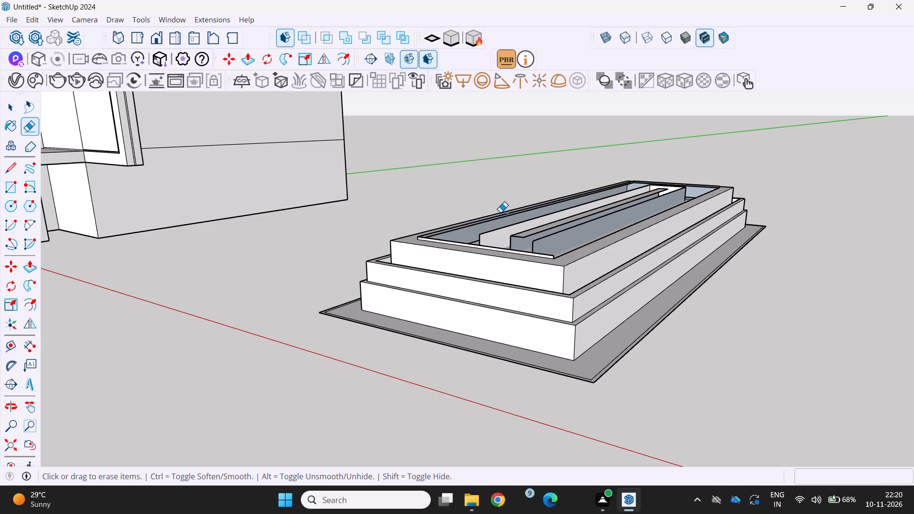
scroll(677, 81, "down", 2)
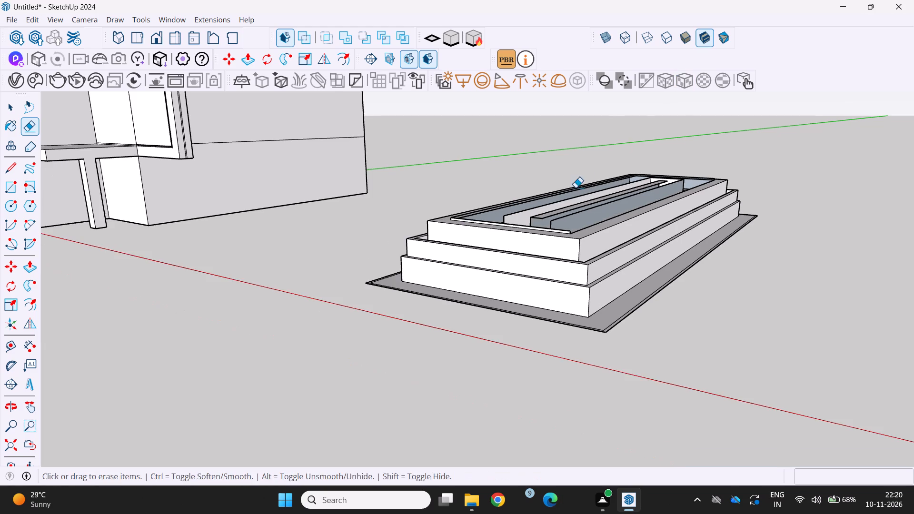
scroll(574, 187, "down", 1)
middle_click_drag(575, 188, 545, 246)
scroll(551, 237, "up", 6)
middle_click_drag(594, 218, 581, 187)
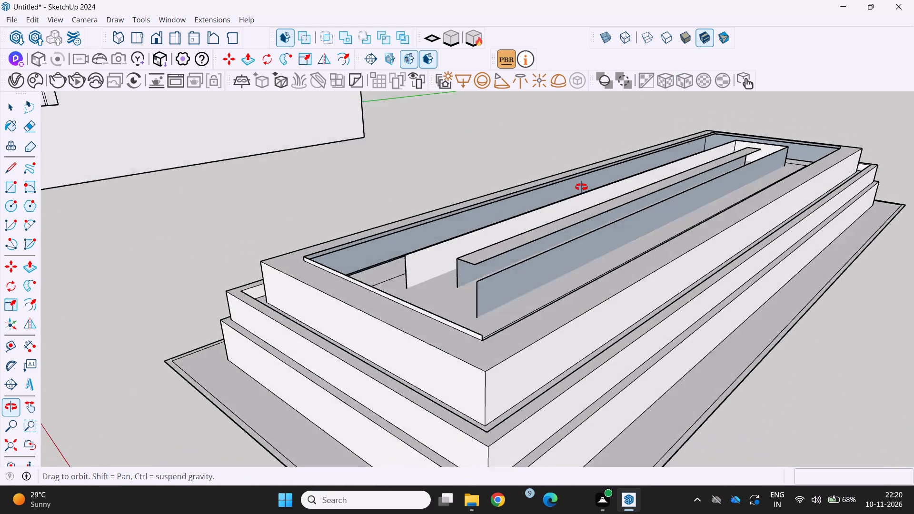
middle_click_drag(581, 187, 575, 185)
scroll(478, 237, "up", 3)
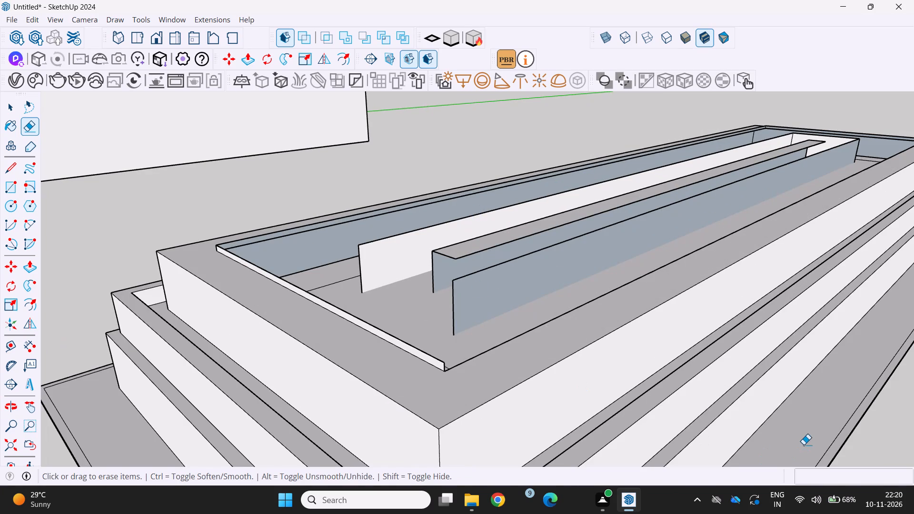
Draw a vertical rectangle about 43' 4 5/16" by 1' 9" along the central strip's open long side.
key("r")
scroll(525, 246, "down", 2)
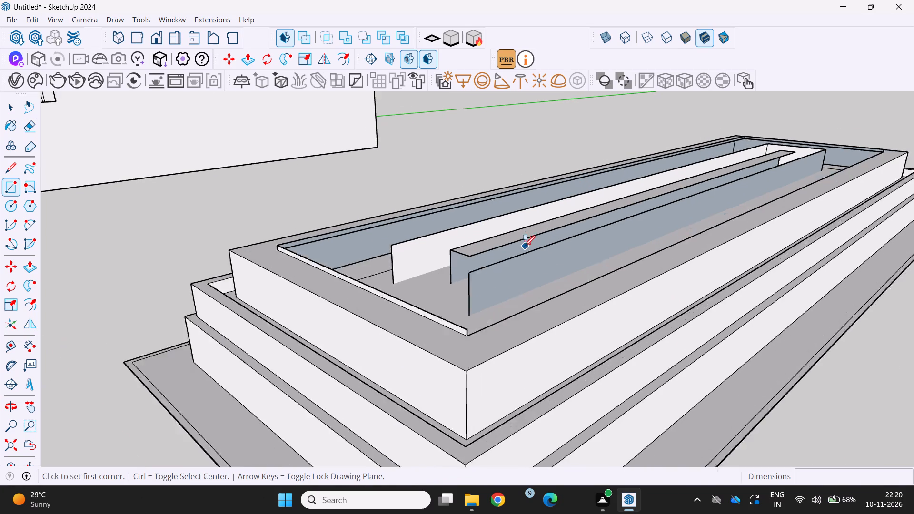
scroll(525, 246, "down", 3)
middle_click_drag(523, 248, 517, 297)
scroll(496, 304, "up", 8)
middle_click_drag(485, 305, 467, 245)
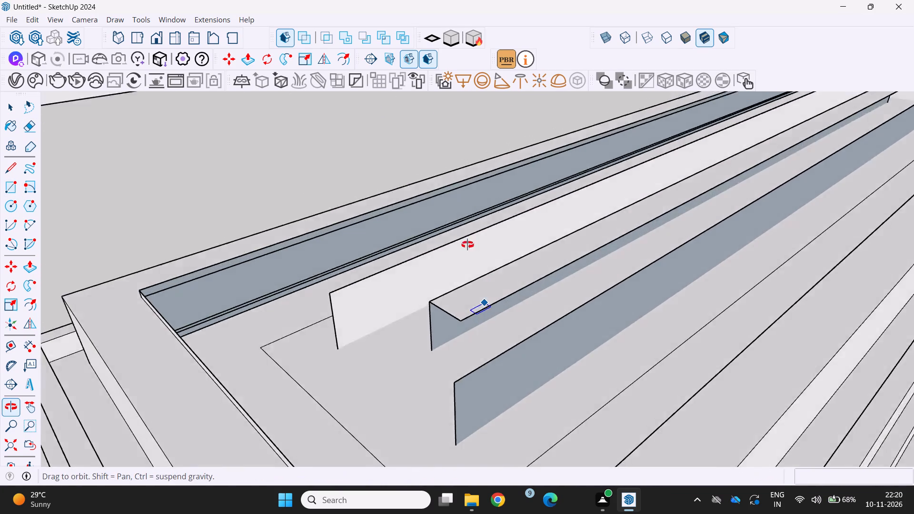
middle_click_drag(467, 245, 463, 232)
scroll(438, 270, "down", 8)
middle_click_drag(443, 264, 442, 271)
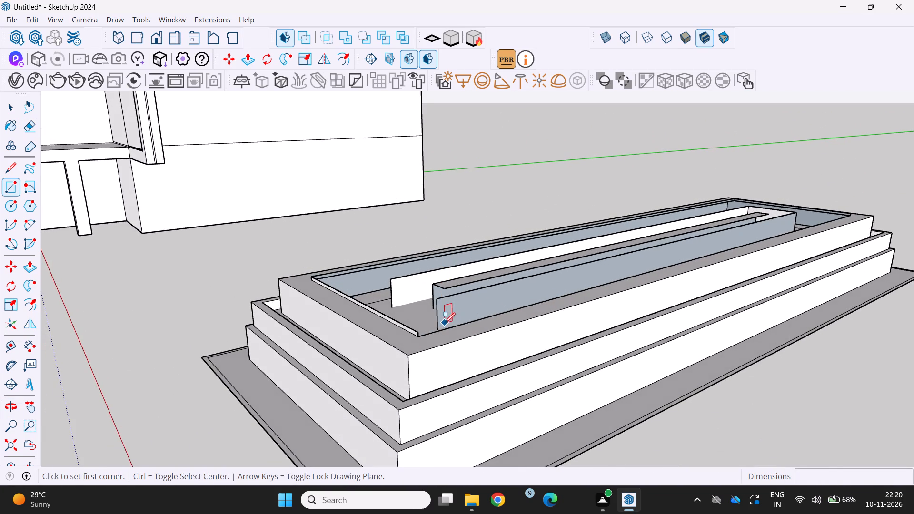
scroll(443, 319, "up", 2)
left_click(446, 284)
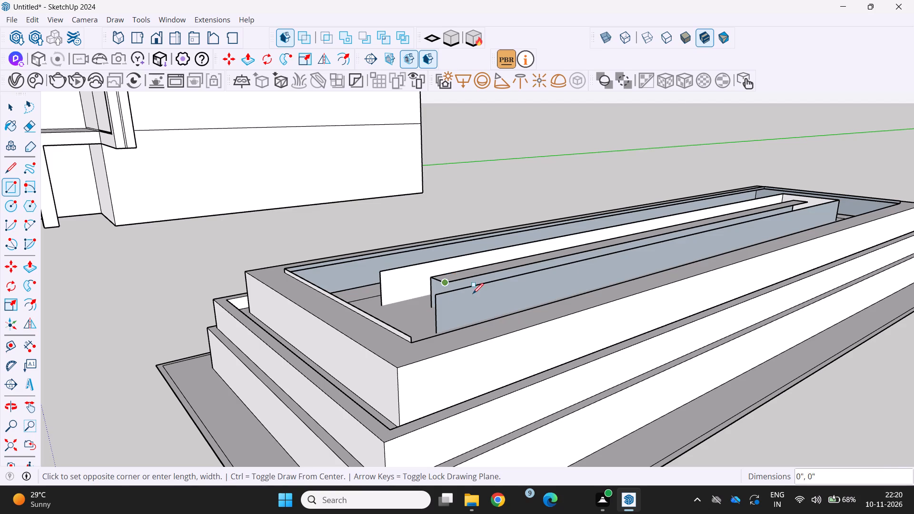
scroll(502, 297, "up", 6)
scroll(593, 259, "down", 4)
middle_click_drag(593, 259, 536, 308)
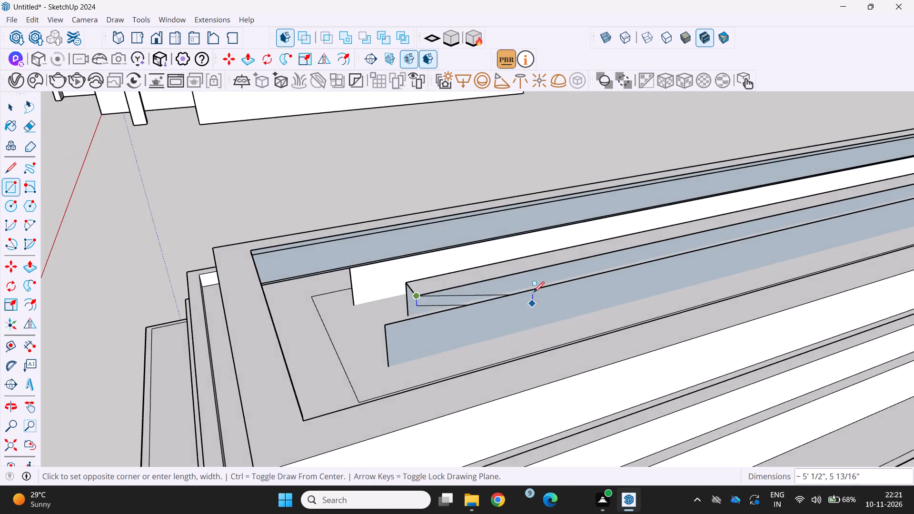
scroll(534, 281, "down", 5)
scroll(851, 185, "up", 5)
middle_click_drag(847, 188, 848, 194)
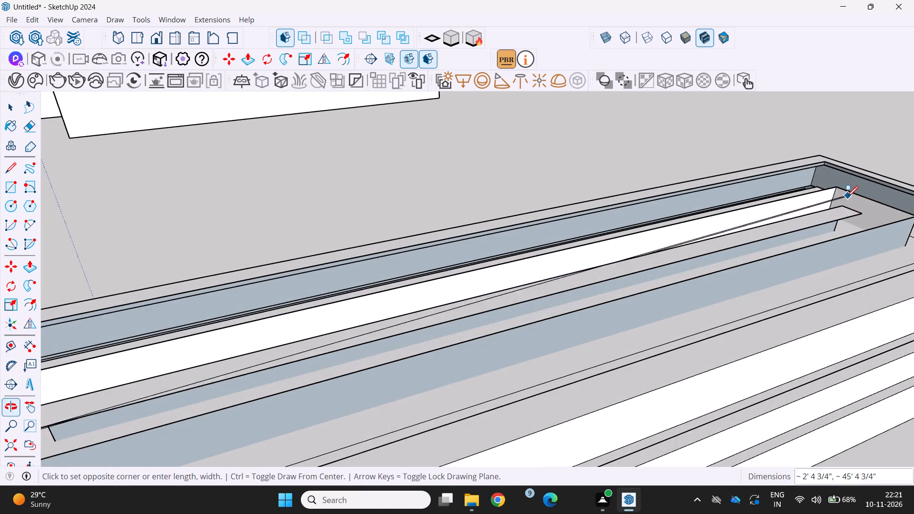
scroll(863, 241, "up", 8)
middle_click_drag(855, 225, 856, 242)
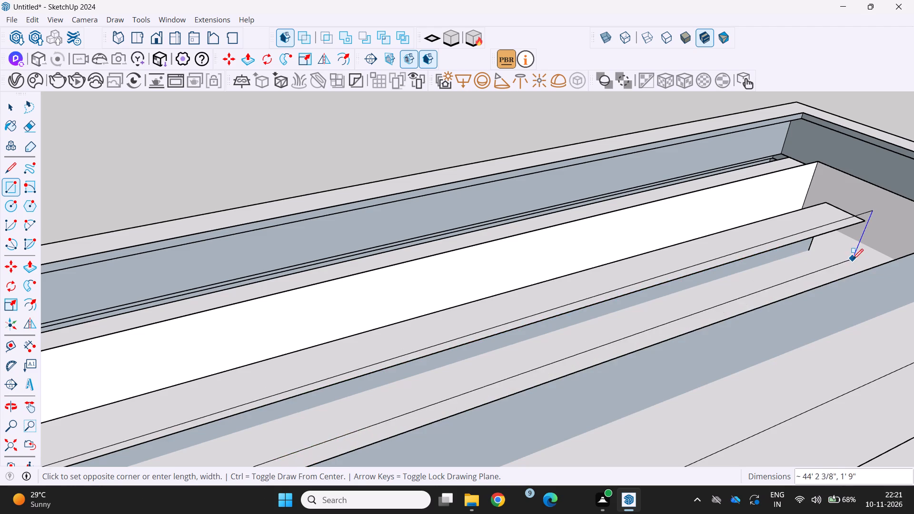
left_click(845, 271)
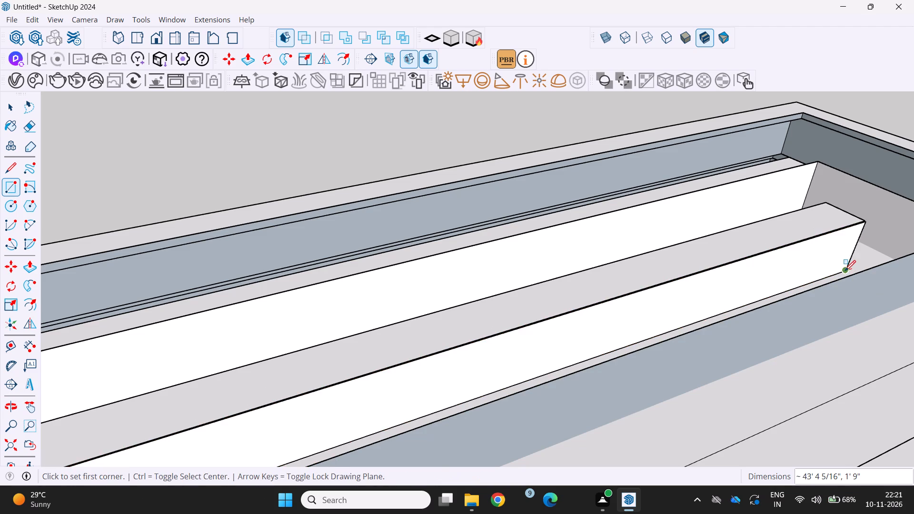
Examine the stepped structure and its central strip in relation to the house and the ground circles.
scroll(844, 271, "down", 14)
scroll(830, 197, "down", 5)
middle_click_drag(572, 275, 708, 260)
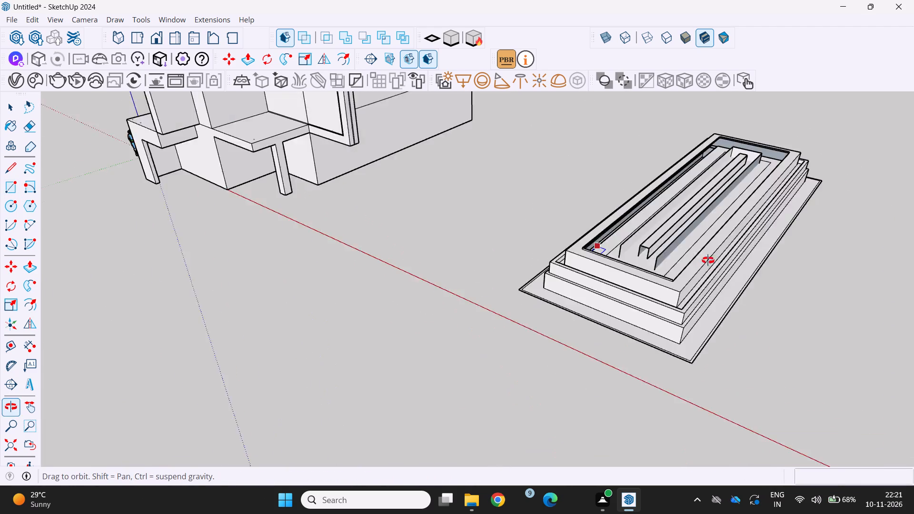
middle_click_drag(708, 260, 711, 257)
middle_click_drag(661, 223, 630, 182)
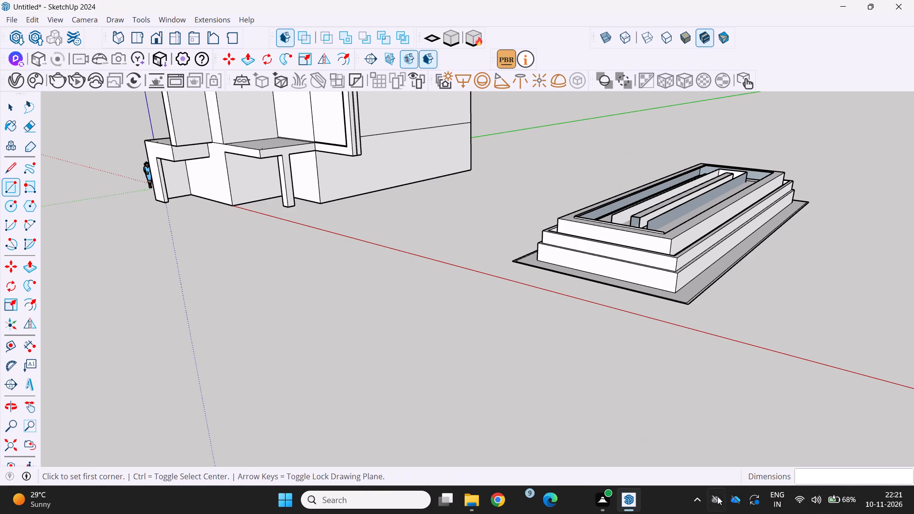
scroll(697, 422, "down", 3)
scroll(519, 261, "down", 3)
middle_click_drag(517, 261, 556, 293)
scroll(547, 285, "down", 2)
middle_click_drag(540, 284, 477, 283)
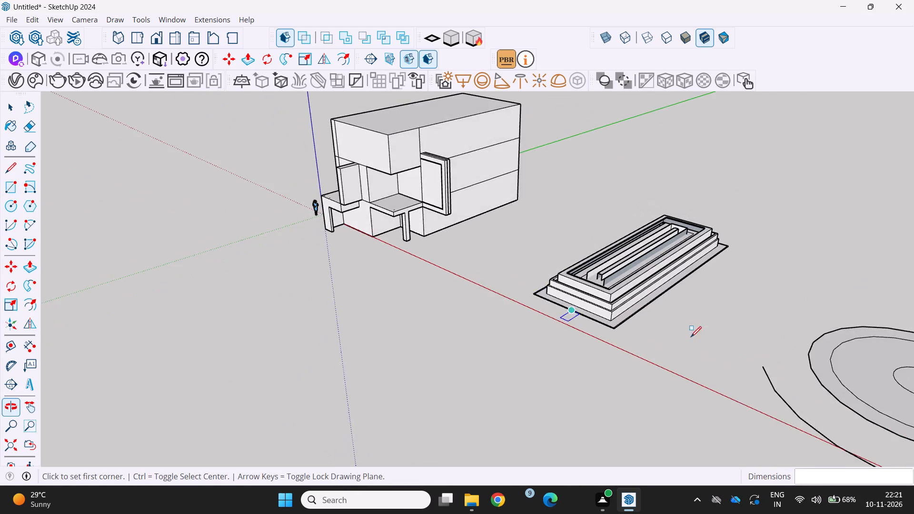
scroll(689, 329, "up", 3)
middle_click_drag(678, 290, 635, 275)
scroll(652, 279, "up", 1)
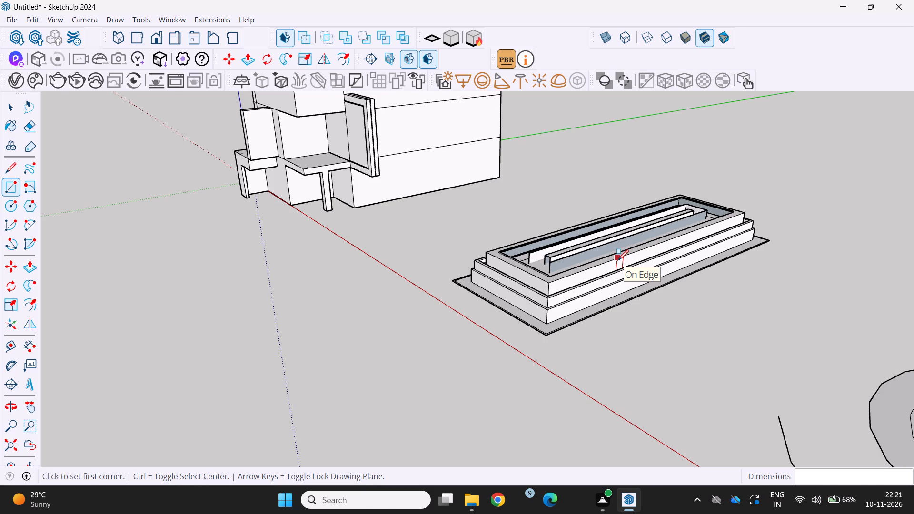
middle_click_drag(543, 283, 498, 349)
scroll(528, 334, "up", 4)
middle_click_drag(530, 329, 581, 300)
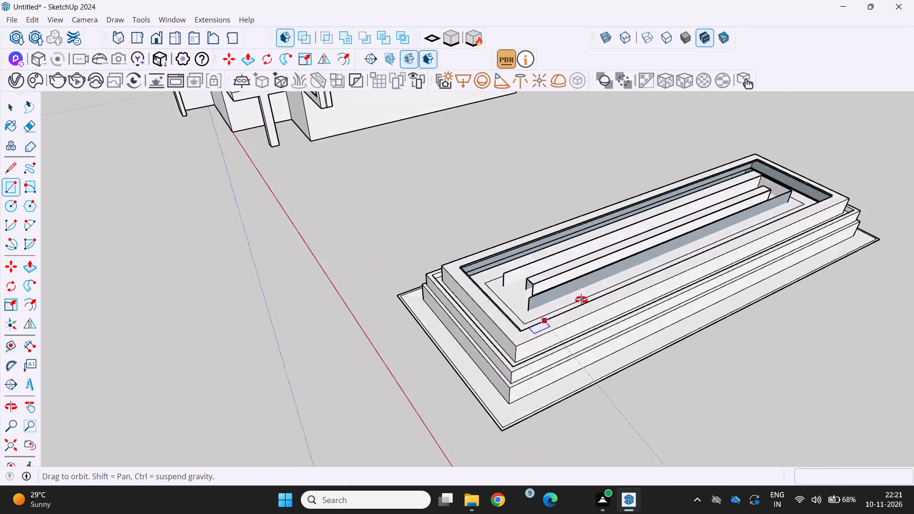
middle_click_drag(581, 300, 646, 256)
scroll(599, 273, "up", 3)
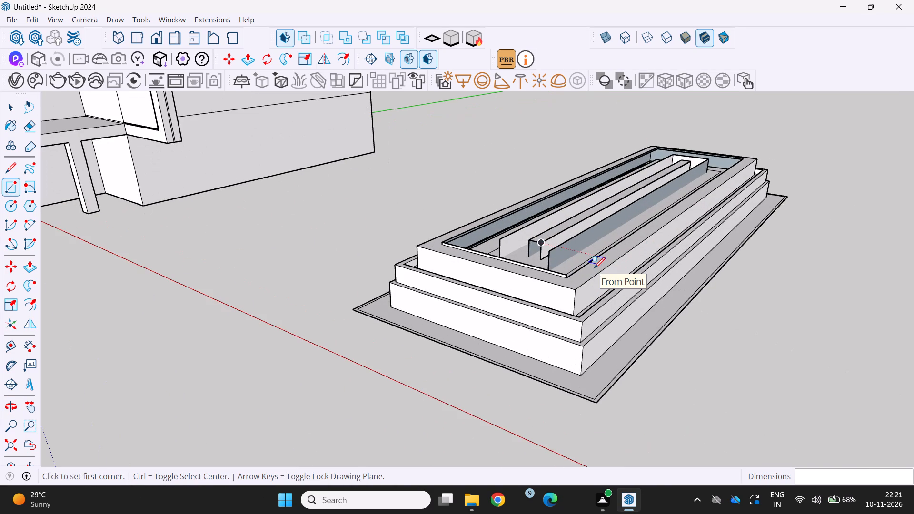
Examine the central strip, the inner walls and their open ends inside the stepped structure's recess from several angles.
key("e")
middle_click_drag(566, 242, 526, 279)
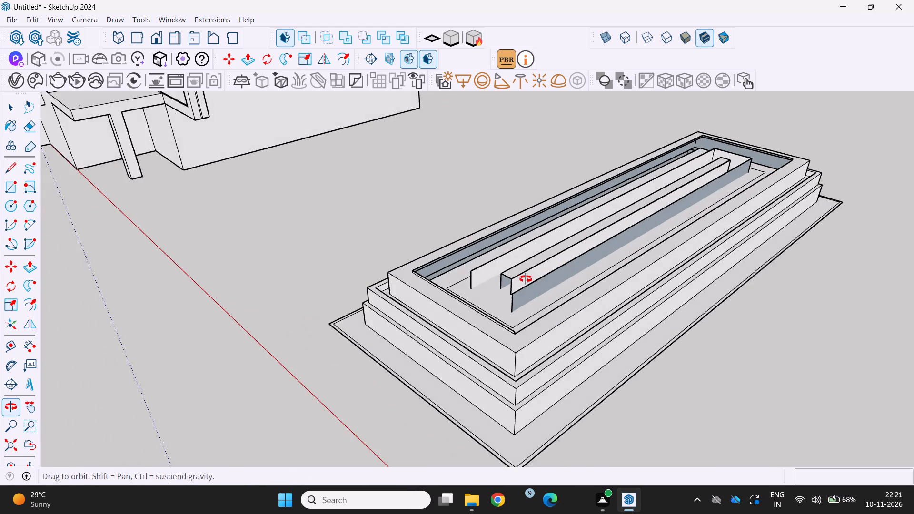
middle_click_drag(526, 279, 524, 279)
scroll(518, 295, "up", 5)
middle_click_drag(503, 292, 605, 274)
scroll(612, 262, "down", 5)
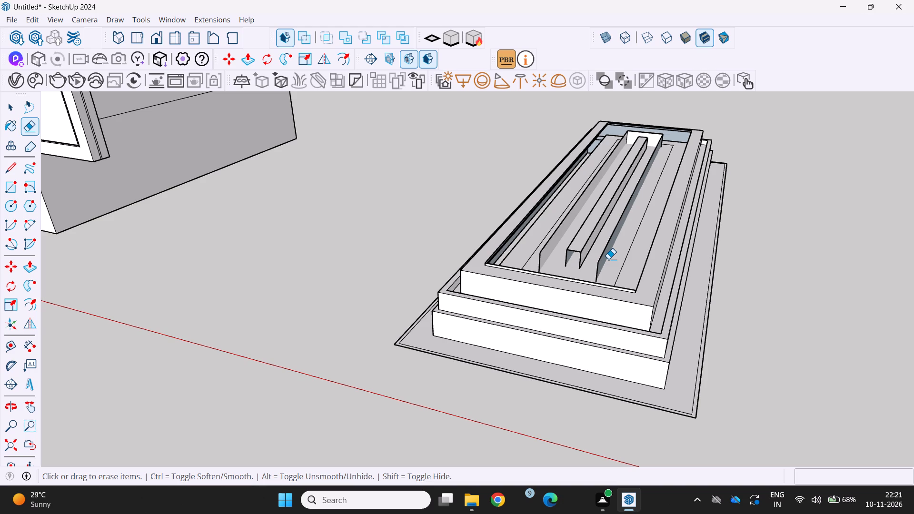
middle_click_drag(611, 262, 580, 260)
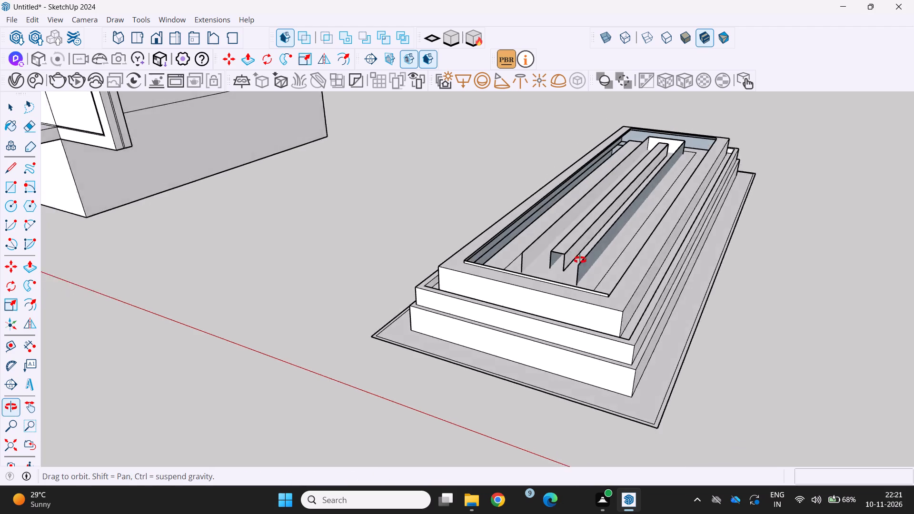
middle_click_drag(580, 260, 556, 260)
scroll(604, 250, "up", 3)
middle_click_drag(603, 247, 587, 255)
scroll(456, 296, "up", 2)
middle_click_drag(456, 290, 543, 226)
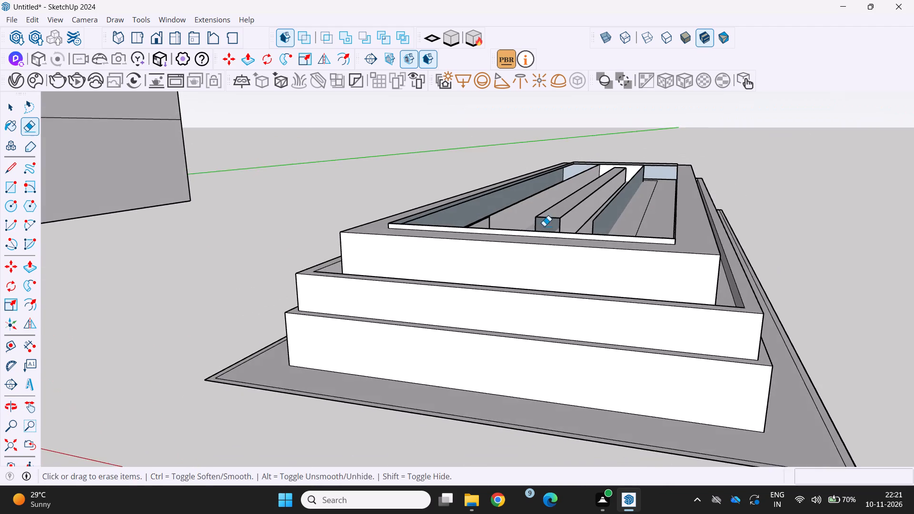
scroll(558, 216, "down", 1)
middle_click_drag(559, 222, 463, 323)
scroll(517, 267, "down", 3)
middle_click_drag(517, 267, 516, 265)
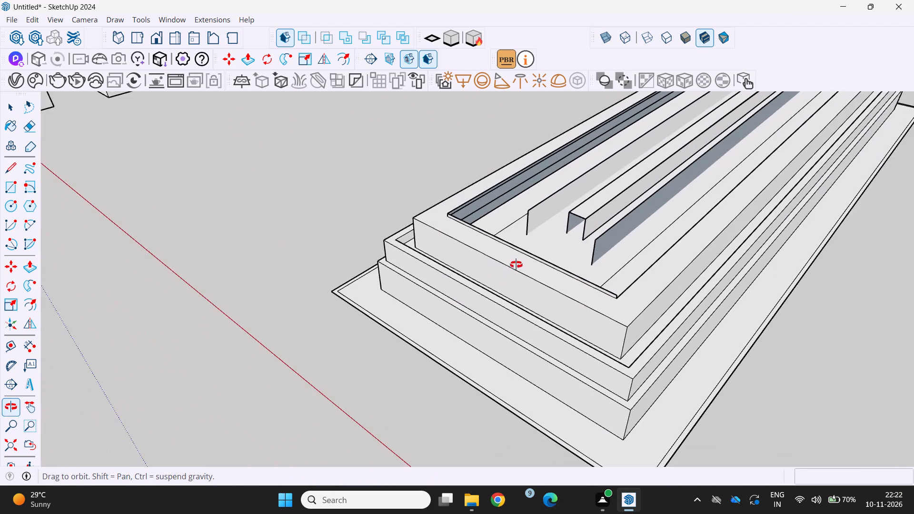
middle_click_drag(516, 265, 448, 270)
scroll(440, 241, "down", 5)
middle_click_drag(525, 241, 607, 222)
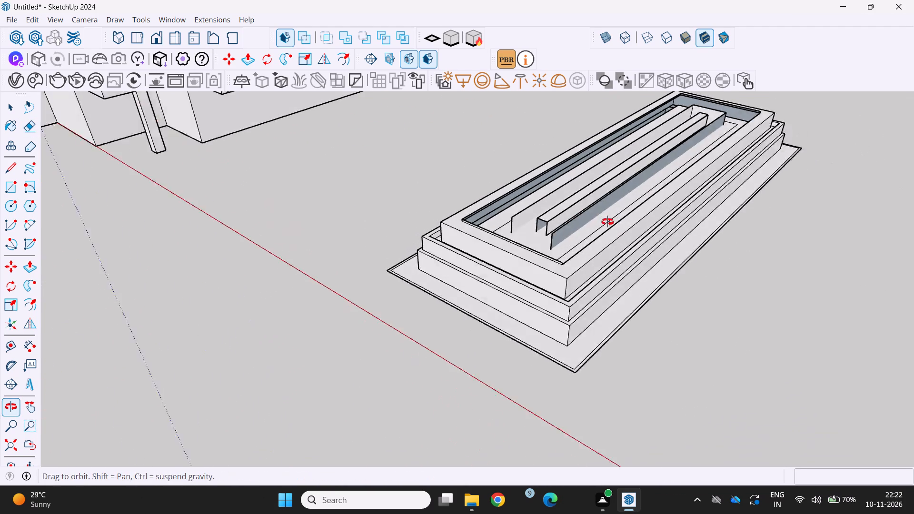
middle_click_drag(607, 222, 620, 217)
scroll(561, 201, "up", 1)
middle_click_drag(561, 200, 472, 238)
scroll(472, 237, "down", 3)
middle_click_drag(467, 219, 438, 226)
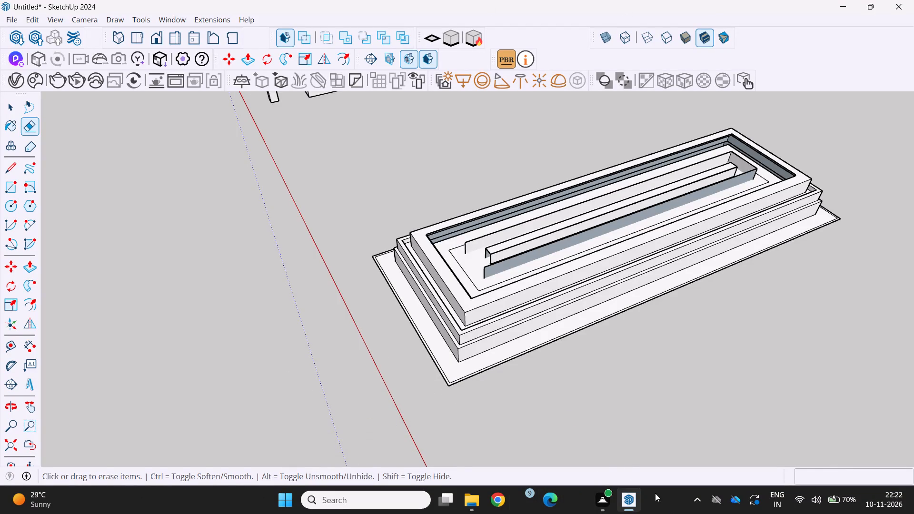
Examine the house from the front, above and below, together with the stepped structure and the ground circles.
scroll(545, 407, "down", 6)
middle_click_drag(511, 398, 672, 424)
scroll(646, 435, "down", 4)
middle_click_drag(515, 335, 610, 232)
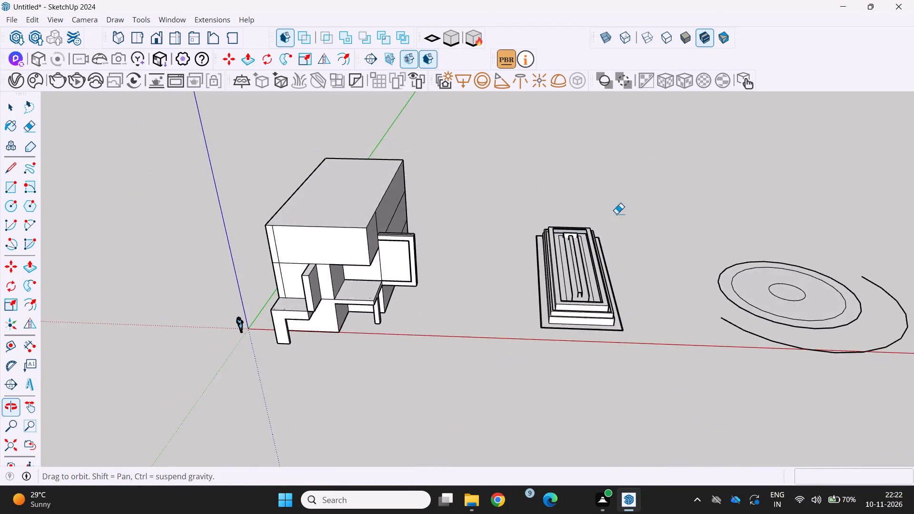
scroll(329, 324, "up", 3)
middle_click_drag(161, 448, 197, 268)
scroll(215, 245, "up", 1)
middle_click_drag(219, 244, 283, 246)
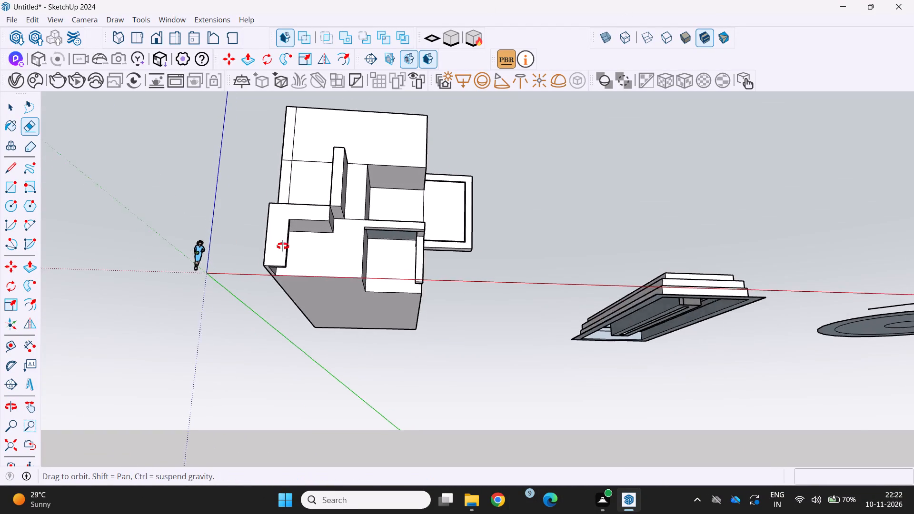
middle_click_drag(283, 246, 196, 377)
scroll(256, 390, "down", 1)
middle_click_drag(256, 390, 214, 378)
scroll(215, 380, "down", 3)
scroll(223, 327, "down", 5)
middle_click_drag(229, 444, 383, 391)
scroll(386, 370, "down", 3)
middle_click_drag(383, 372, 277, 390)
scroll(221, 358, "up", 4)
middle_click_drag(239, 359, 148, 318)
scroll(278, 325, "up", 3)
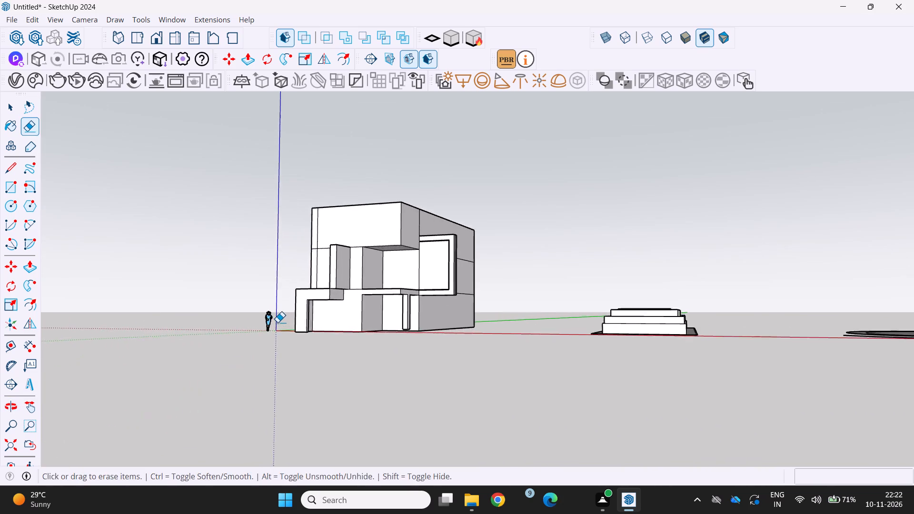
middle_click_drag(277, 322, 183, 319)
scroll(172, 297, "down", 2)
middle_click_drag(172, 300, 366, 376)
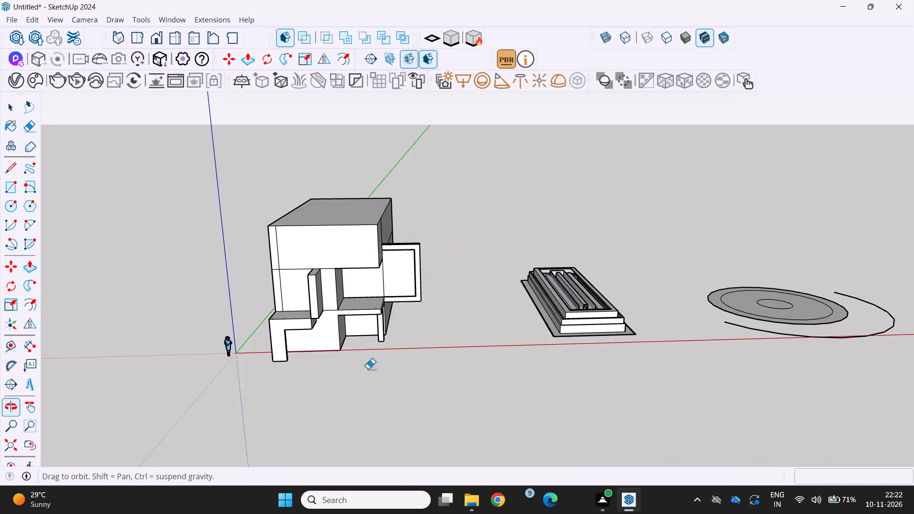
middle_click_drag(340, 330, 370, 266)
middle_click_drag(232, 367, 268, 277)
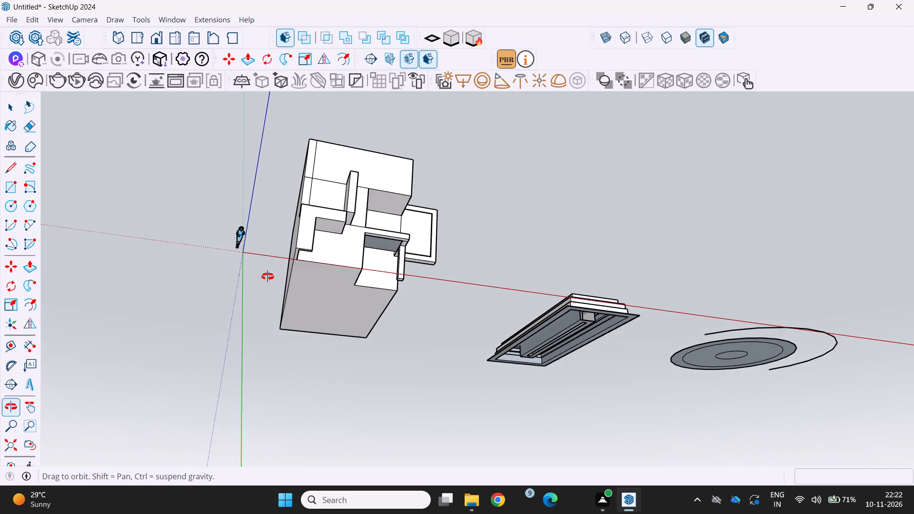
middle_click_drag(268, 277, 209, 393)
scroll(306, 393, "down", 3)
middle_click_drag(304, 396, 287, 394)
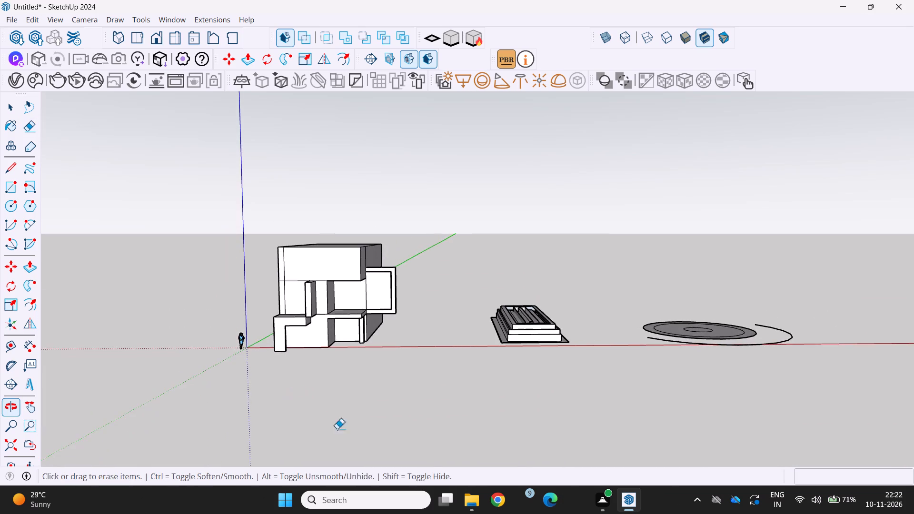
Examine the stepped structure's tiers, inner walls and central strip up close and from above.
scroll(493, 398, "up", 3)
middle_click_drag(497, 359, 434, 378)
scroll(555, 319, "up", 5)
middle_click_drag(519, 335, 543, 326)
scroll(535, 332, "up", 1)
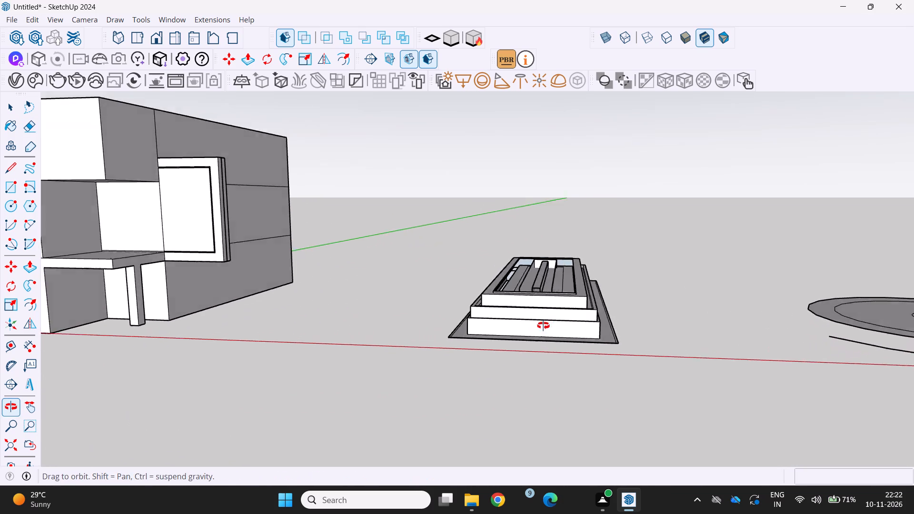
middle_click_drag(543, 326, 548, 326)
scroll(523, 337, "up", 3)
middle_click_drag(449, 306, 539, 322)
scroll(421, 339, "up", 1)
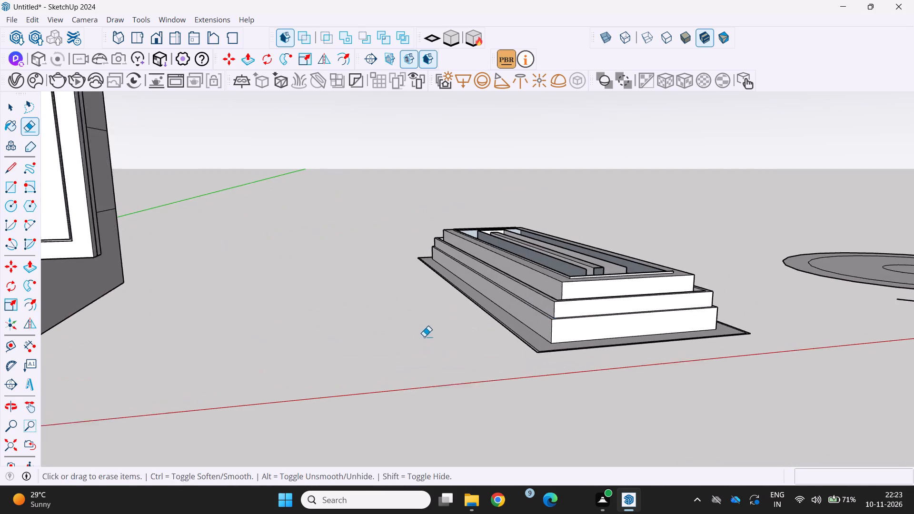
scroll(424, 336, "up", 1)
middle_click_drag(427, 335, 446, 286)
scroll(456, 274, "down", 5)
middle_click_drag(424, 278, 263, 330)
scroll(318, 326, "down", 1)
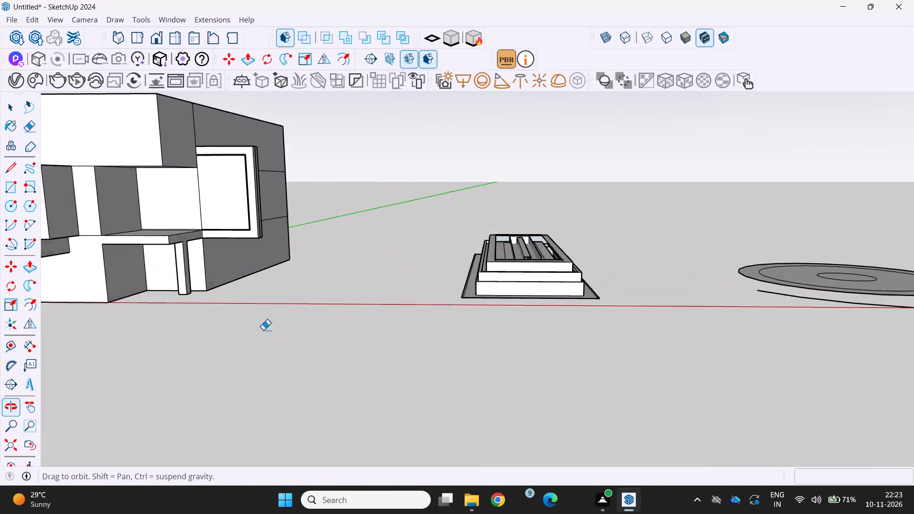
middle_click_drag(263, 330, 271, 333)
scroll(263, 330, "down", 4)
middle_click_drag(210, 281, 324, 279)
scroll(521, 315, "up", 2)
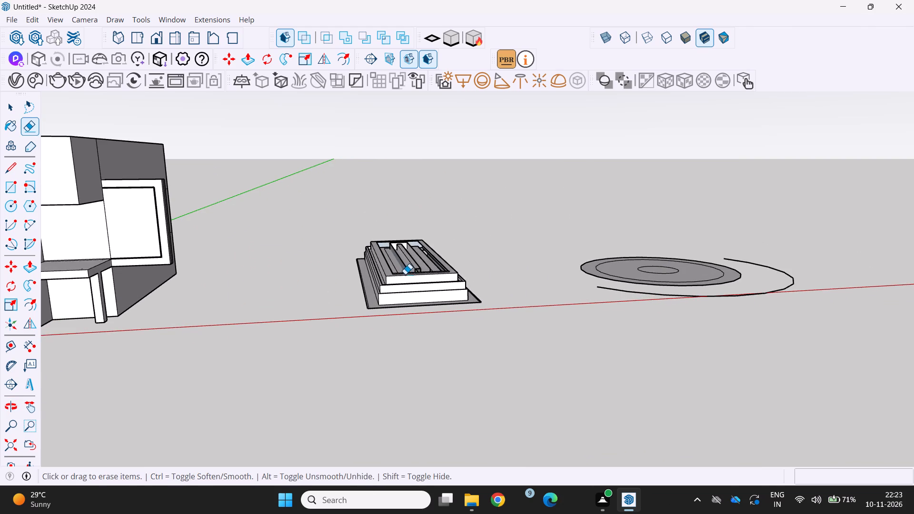
middle_click_drag(408, 275, 363, 311)
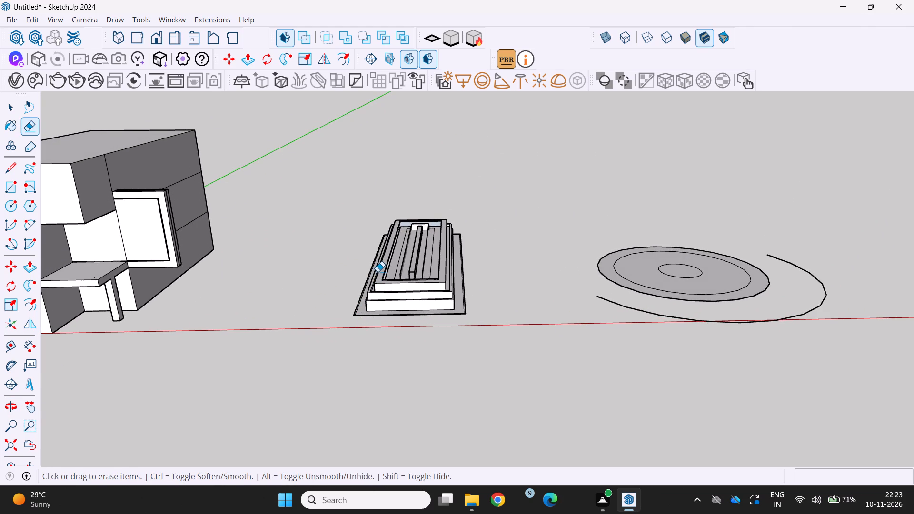
scroll(462, 304, "up", 1)
middle_click_drag(445, 295, 309, 309)
scroll(447, 302, "up", 1)
middle_click_drag(445, 302, 444, 302)
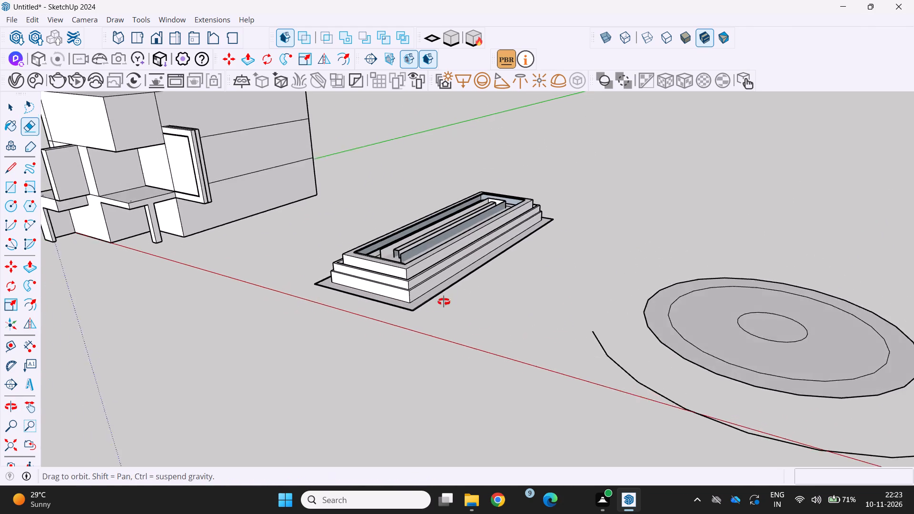
scroll(444, 302, "up", 1)
middle_click_drag(444, 302, 383, 315)
scroll(380, 270, "up", 7)
middle_click_drag(377, 260, 360, 291)
scroll(365, 287, "up", 1)
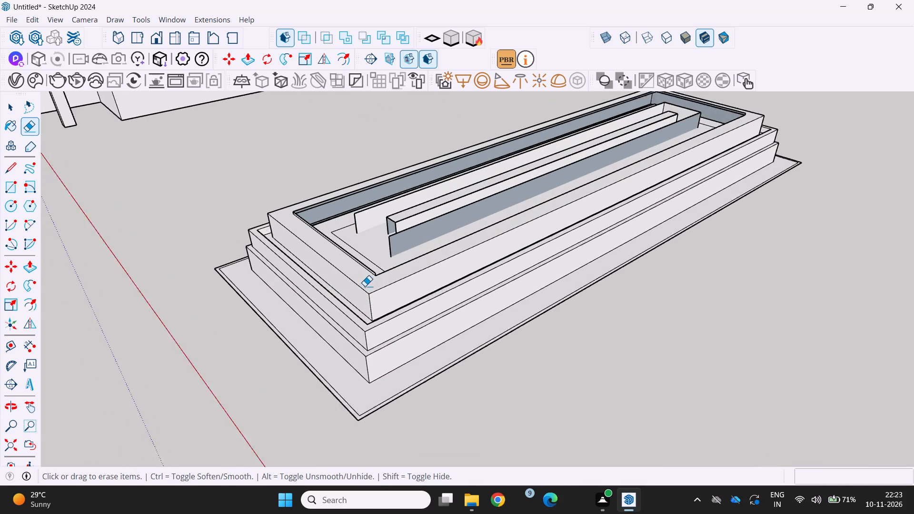
scroll(365, 286, "up", 2)
middle_click_drag(334, 324, 322, 336)
scroll(322, 336, "down", 4)
middle_click_drag(313, 312, 243, 348)
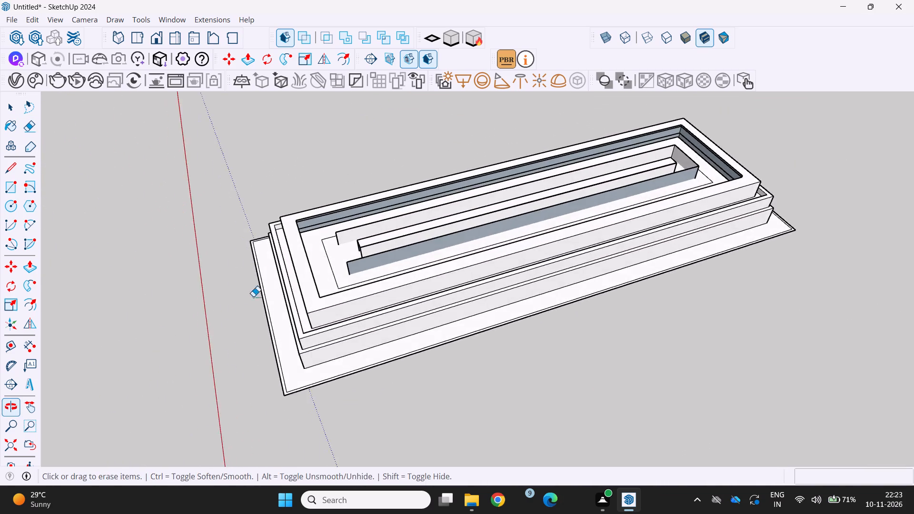
scroll(323, 247, "up", 3)
middle_click_drag(316, 247, 268, 270)
scroll(289, 239, "up", 3)
middle_click_drag(288, 235, 247, 257)
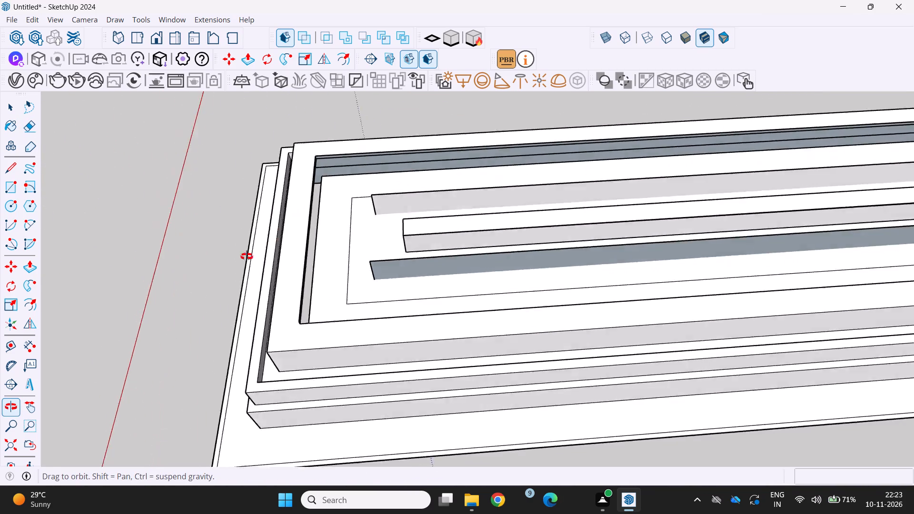
middle_click_drag(247, 257, 535, 328)
Examine the overall layout of the house, the stepped structure and the concentric ground circles.
scroll(221, 263, "down", 1)
scroll(493, 297, "down", 12)
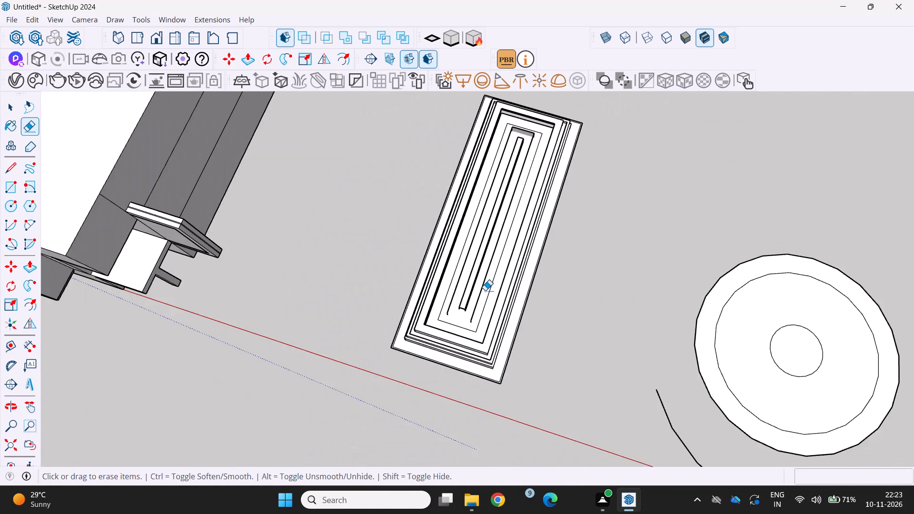
middle_click_drag(485, 290, 645, 255)
scroll(546, 267, "down", 4)
scroll(542, 272, "up", 1)
middle_click_drag(539, 269, 508, 183)
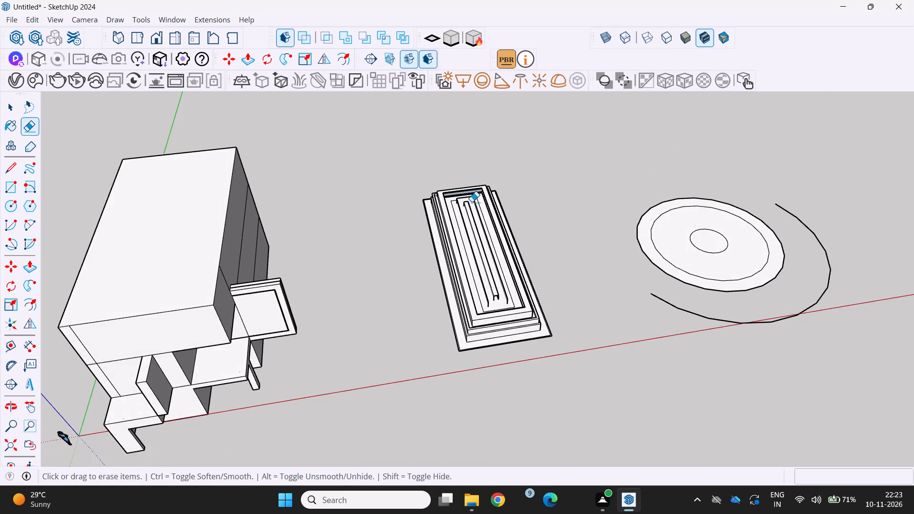
scroll(457, 199, "down", 3)
middle_click_drag(432, 220, 434, 169)
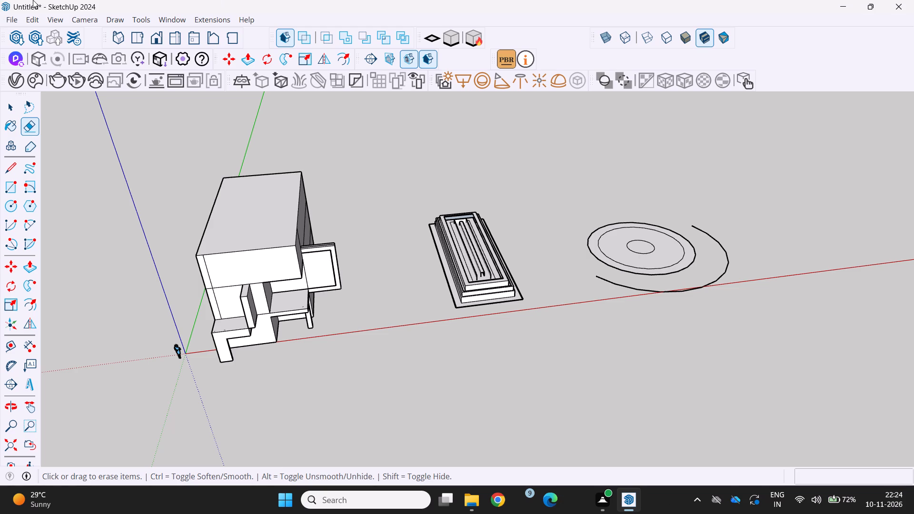
scroll(287, 2, "down", 6)
scroll(730, 26, "down", 1)
scroll(388, 353, "down", 8)
middle_click_drag(390, 339, 347, 337)
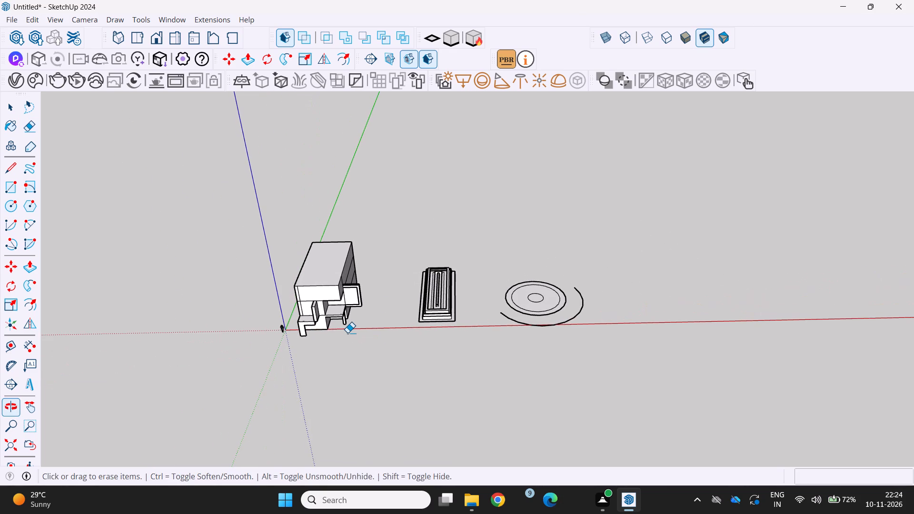
middle_click_drag(511, 364, 509, 364)
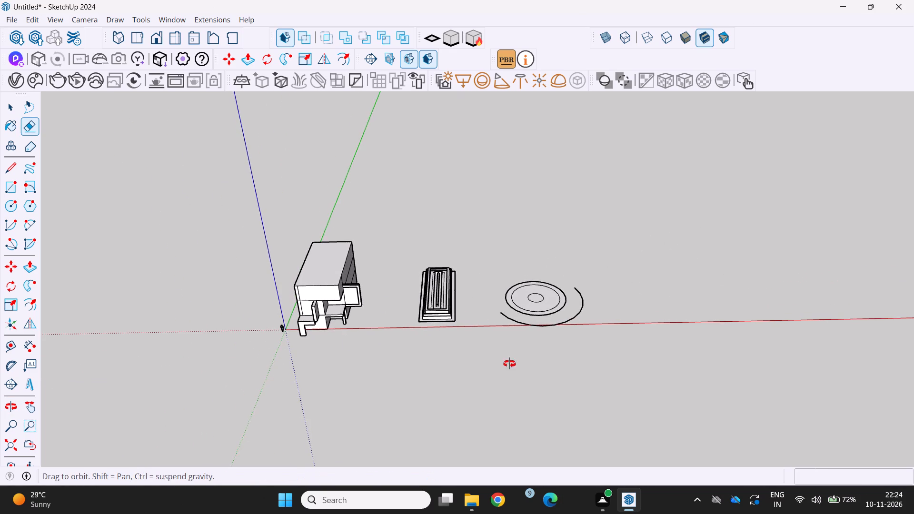
middle_click_drag(509, 364, 466, 373)
scroll(481, 372, "up", 1)
scroll(533, 334, "up", 1)
middle_click_drag(533, 331, 450, 327)
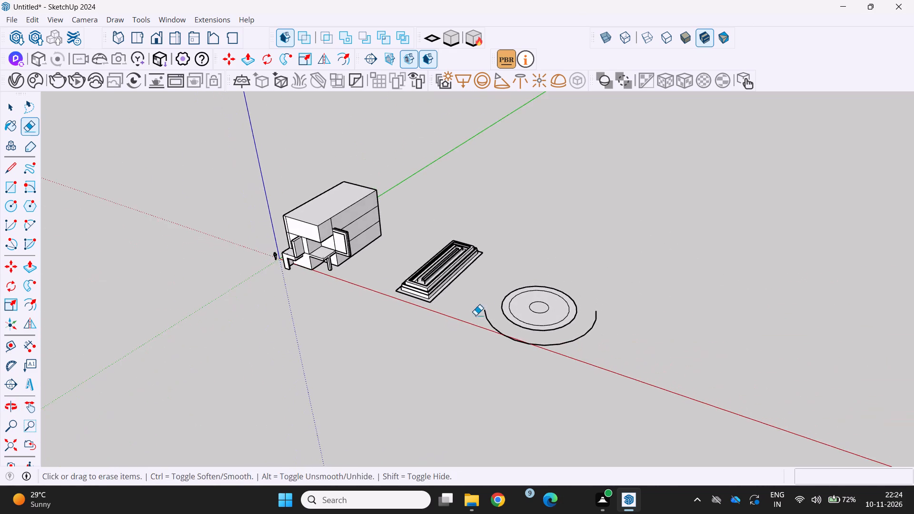
middle_click_drag(496, 313, 447, 332)
scroll(496, 315, "up", 1)
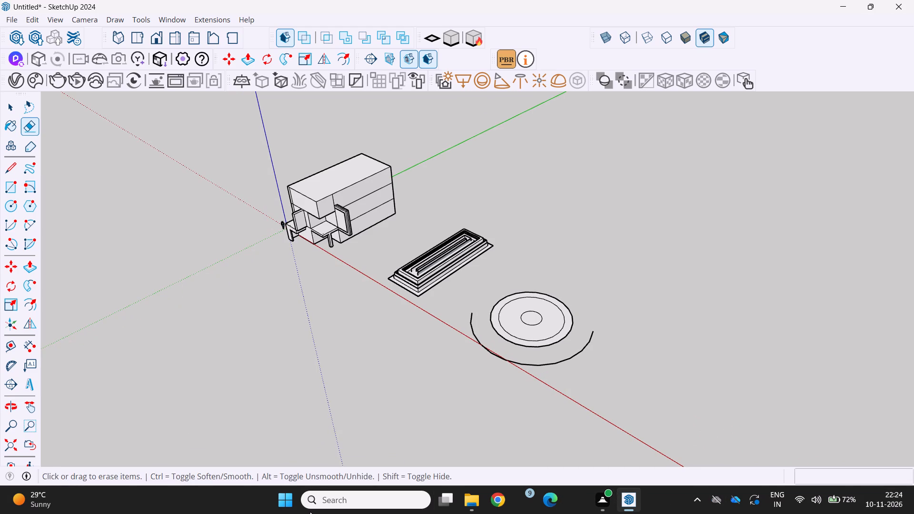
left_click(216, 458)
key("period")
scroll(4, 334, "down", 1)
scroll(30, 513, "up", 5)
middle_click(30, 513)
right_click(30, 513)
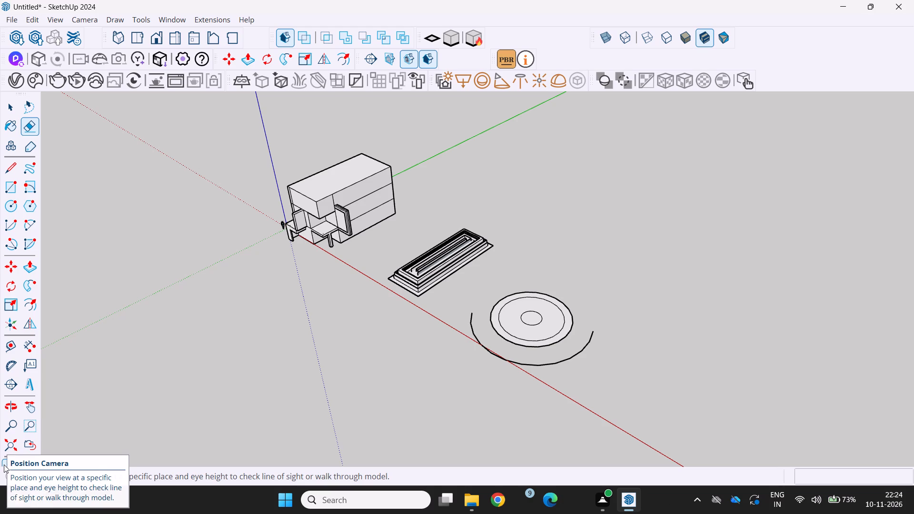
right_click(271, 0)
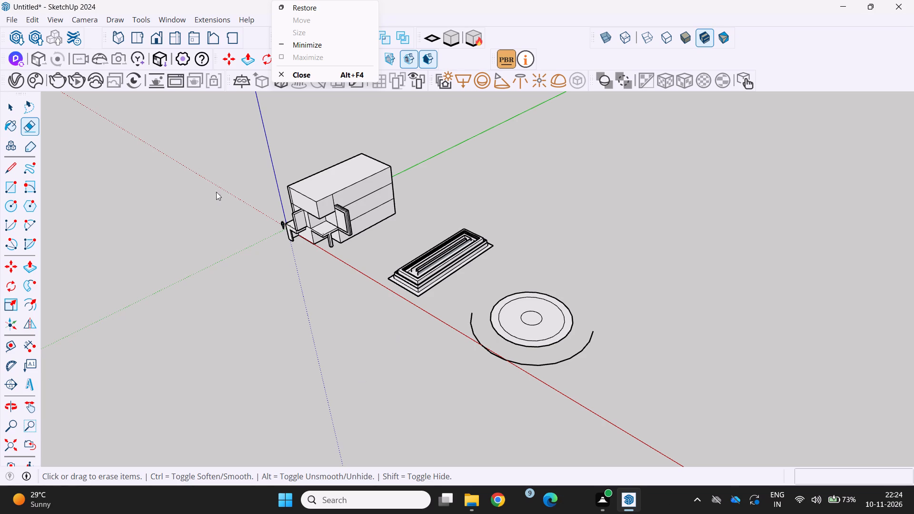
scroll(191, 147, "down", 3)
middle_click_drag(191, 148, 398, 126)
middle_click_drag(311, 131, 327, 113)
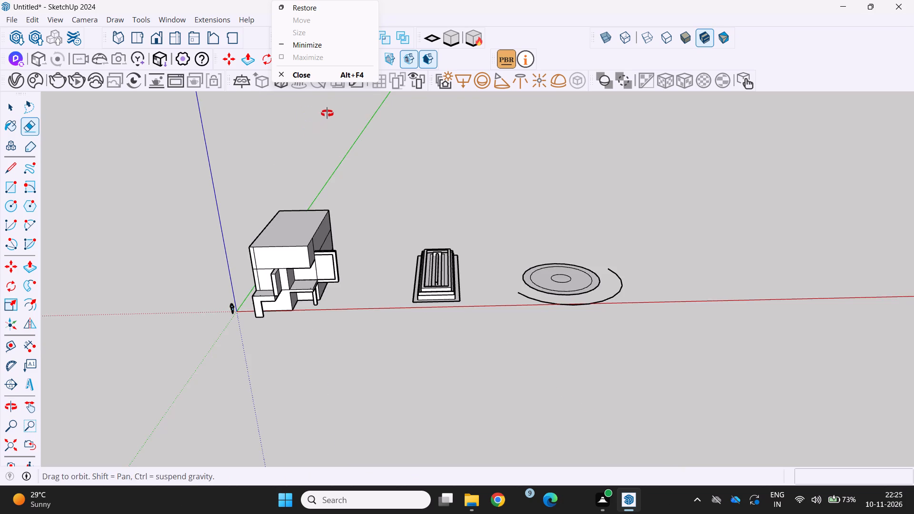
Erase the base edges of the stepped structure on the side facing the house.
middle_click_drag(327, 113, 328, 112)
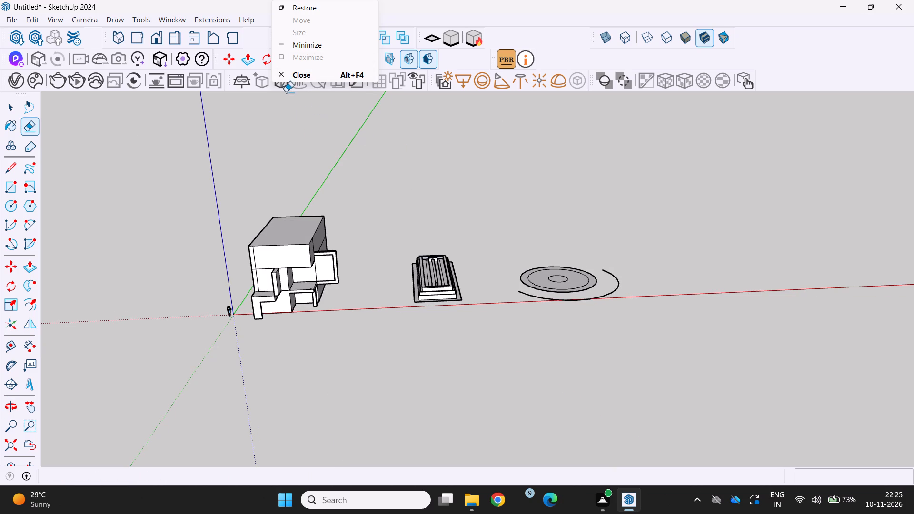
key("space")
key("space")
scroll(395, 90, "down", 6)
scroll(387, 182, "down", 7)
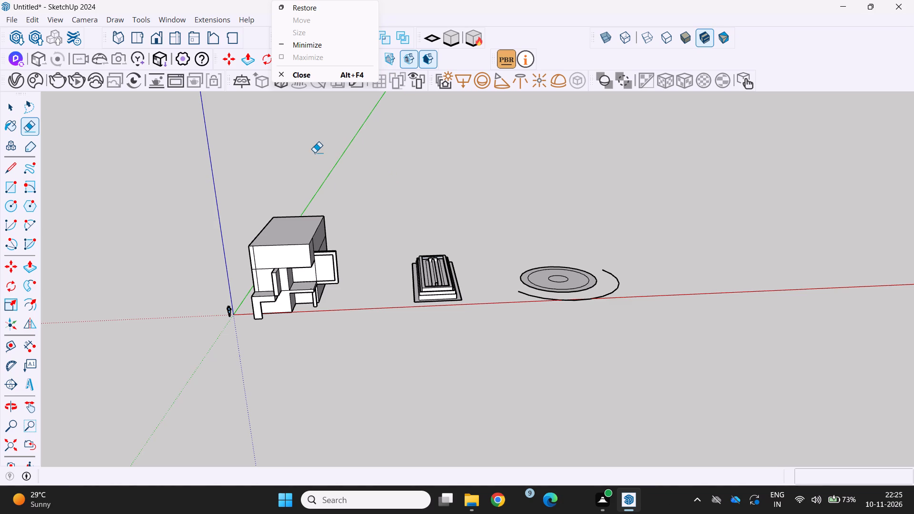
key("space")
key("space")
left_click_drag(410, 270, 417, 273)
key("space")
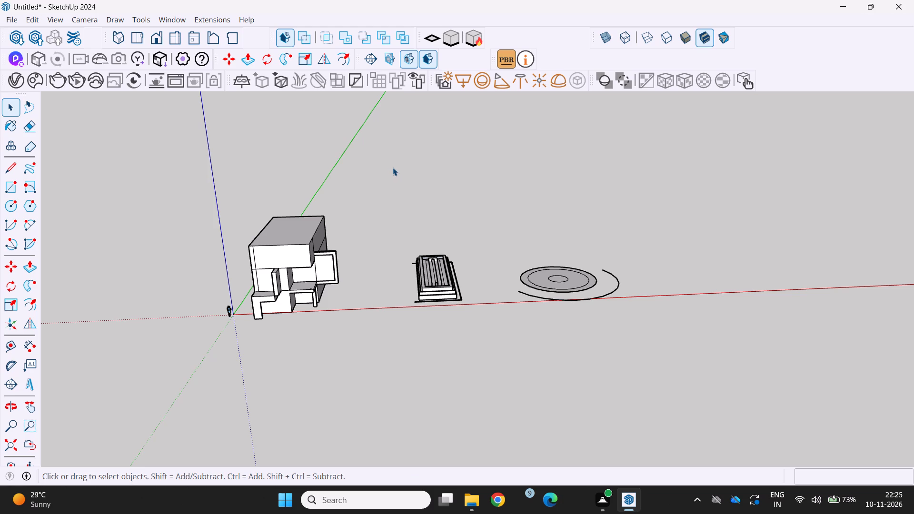
Examine the house, the stepped structure and the ground circles together from high, low and side angles.
scroll(444, 192, "down", 3)
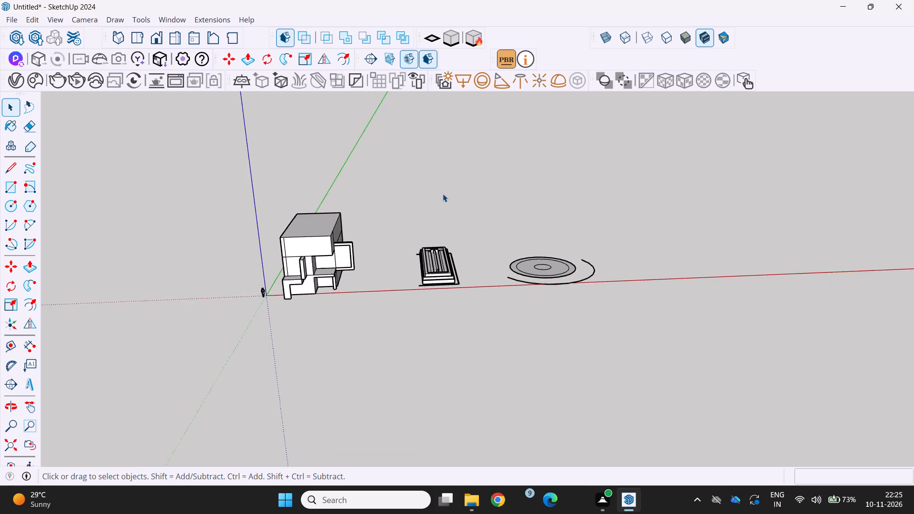
scroll(443, 194, "down", 1)
middle_click_drag(444, 190, 330, 161)
scroll(426, 184, "up", 1)
scroll(433, 226, "up", 2)
middle_click_drag(501, 287, 503, 292)
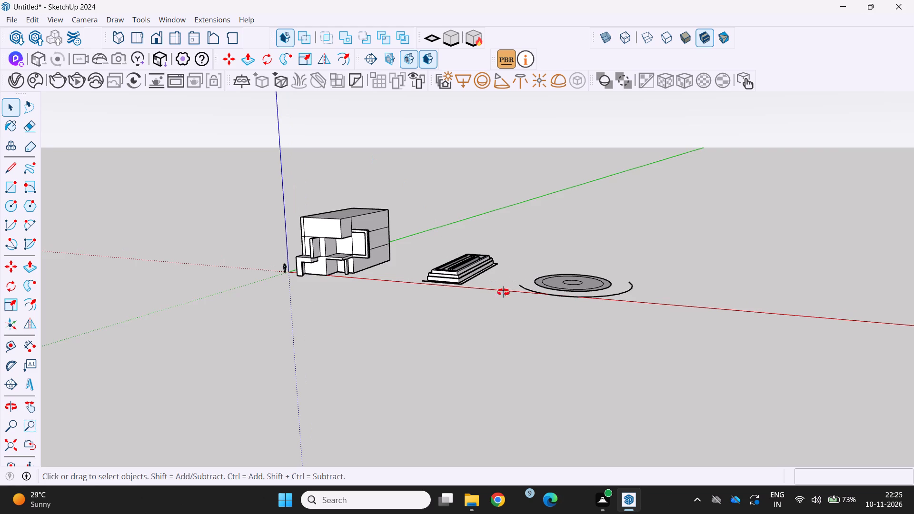
middle_click_drag(503, 292, 513, 297)
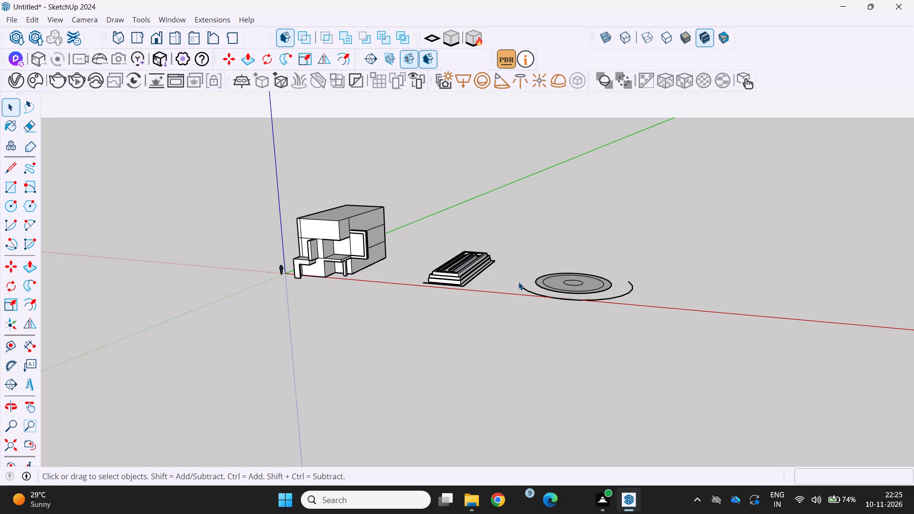
scroll(539, 241, "down", 2)
middle_click_drag(518, 260, 499, 260)
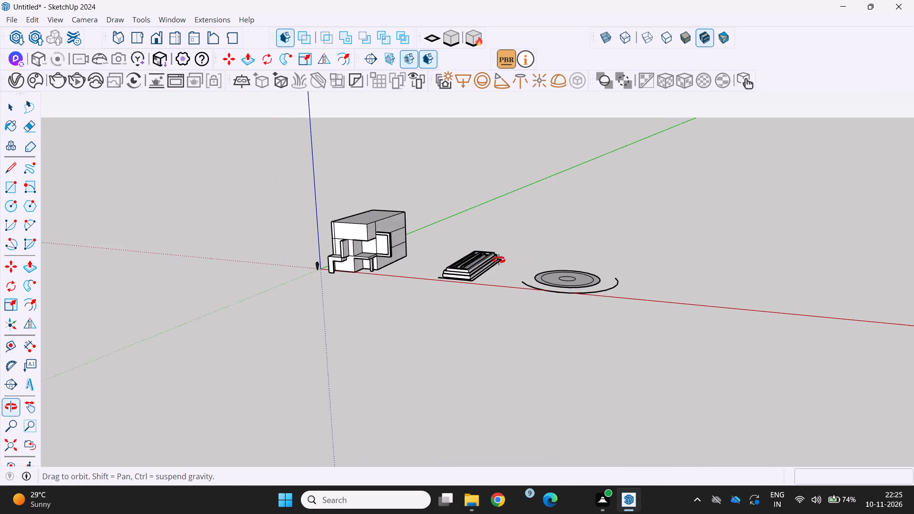
middle_click_drag(499, 260, 449, 248)
middle_click_drag(479, 247, 638, 312)
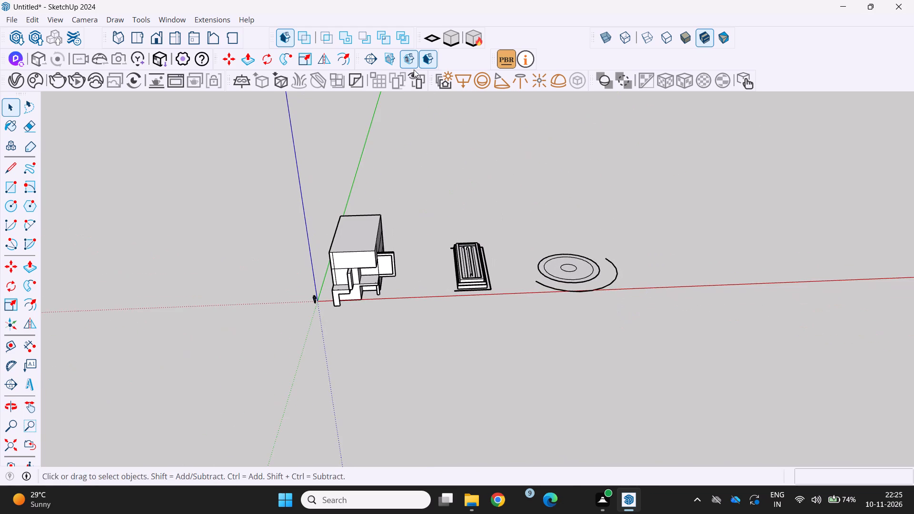
scroll(414, 69, "up", 1)
scroll(452, 164, "down", 4)
middle_click_drag(457, 176, 469, 97)
scroll(461, 159, "up", 5)
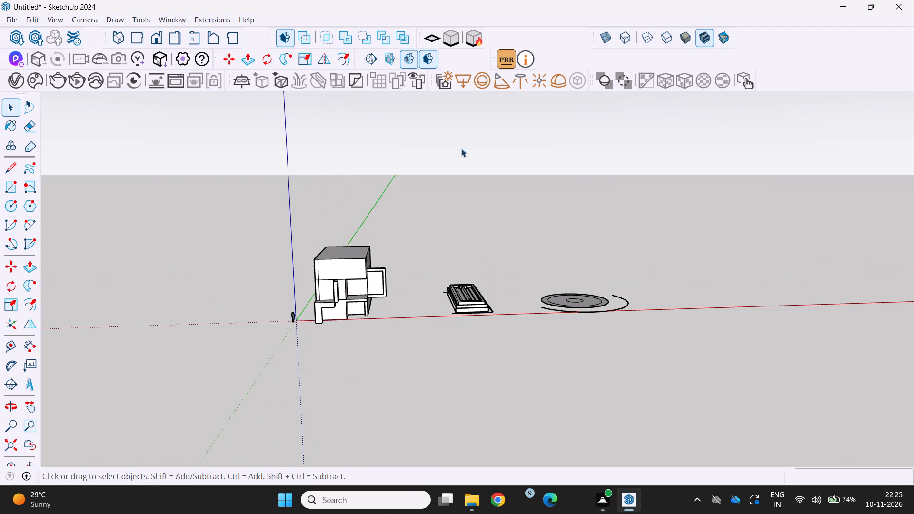
middle_click_drag(459, 143, 415, 124)
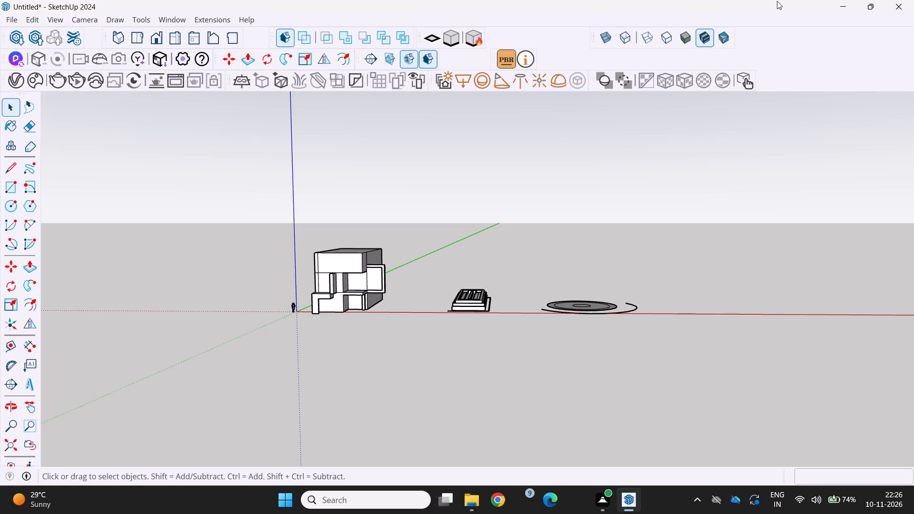
scroll(748, 4, "down", 1)
middle_click_drag(741, 2, 715, 12)
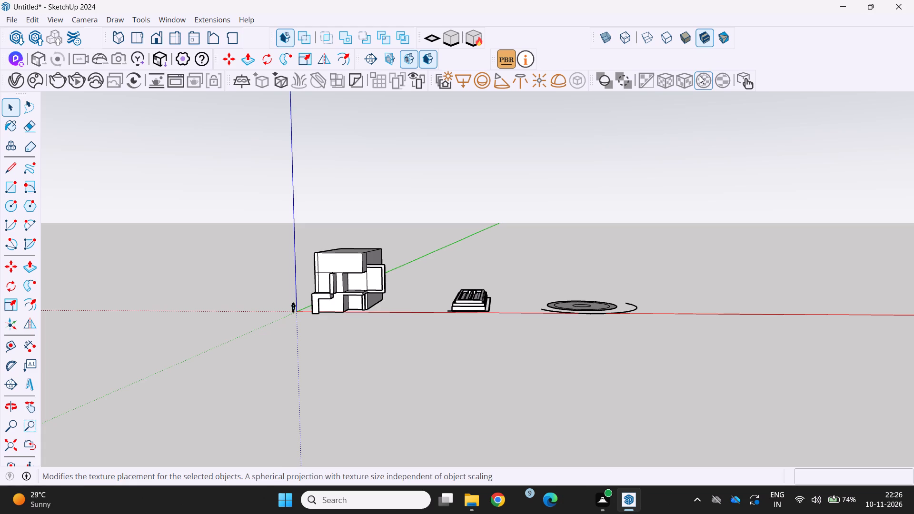
scroll(699, 76, "down", 2)
scroll(677, 112, "down", 2)
scroll(445, 183, "up", 3)
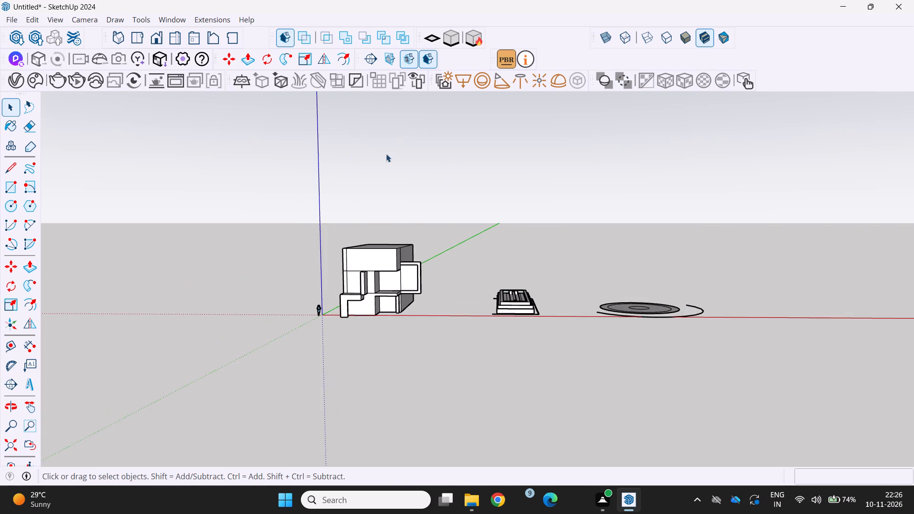
middle_click_drag(387, 153, 487, 195)
scroll(483, 193, "up", 1)
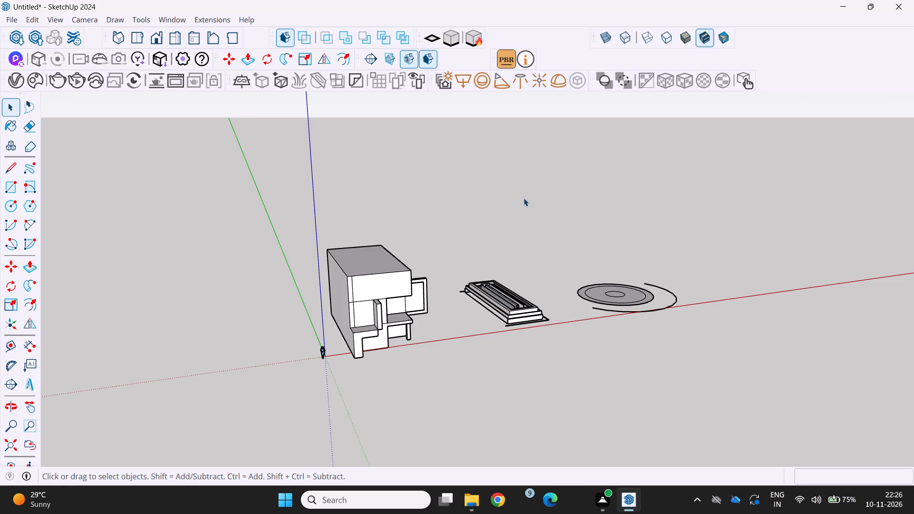
middle_click_drag(241, 344, 125, 256)
scroll(258, 303, "up", 2)
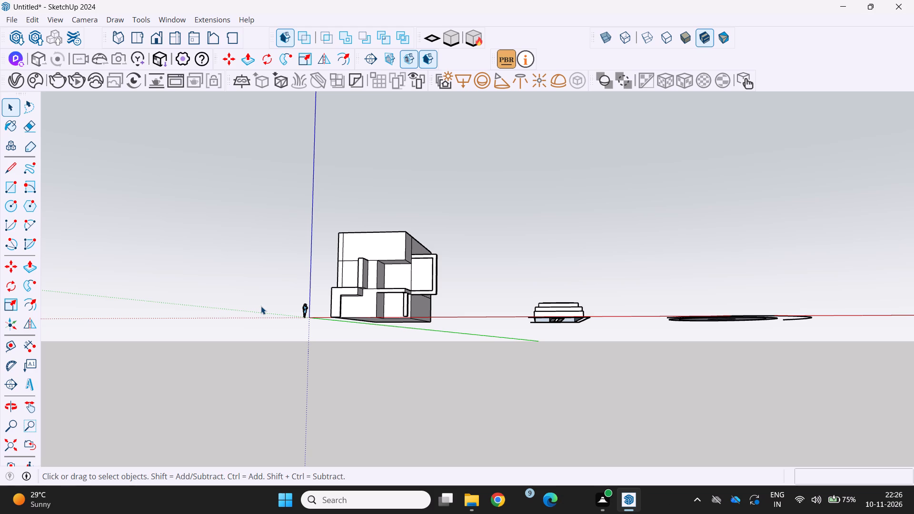
Undo the erasure at the stepped structure's base and step back two more edits.
key("ctrl+z")
middle_click_drag(267, 308, 310, 377)
scroll(329, 352, "up", 5)
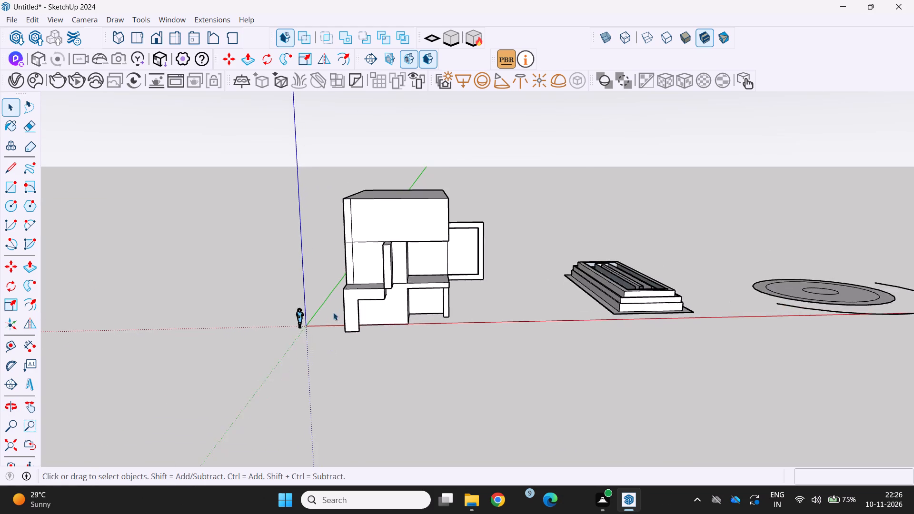
scroll(333, 312, "up", 4)
middle_click_drag(338, 296, 270, 277)
scroll(272, 278, "up", 1)
middle_click_drag(356, 248, 357, 259)
scroll(368, 239, "up", 2)
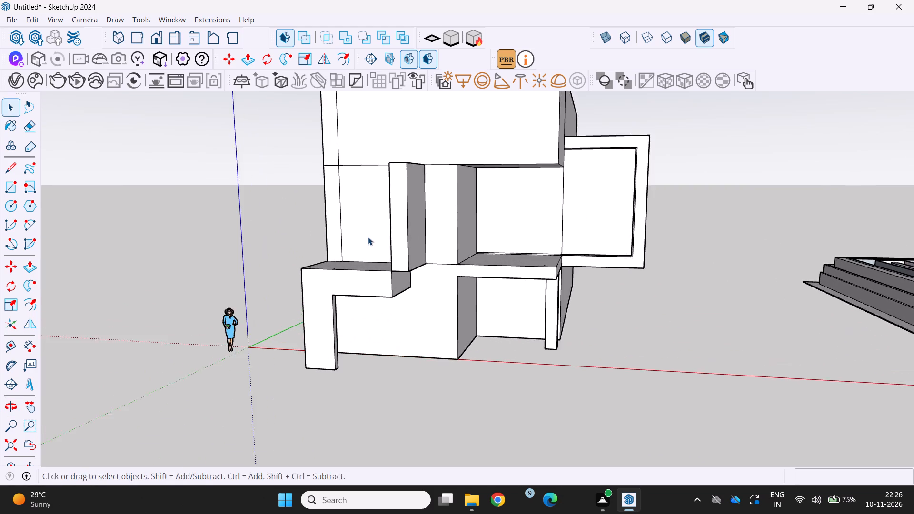
middle_click_drag(367, 241, 347, 285)
scroll(348, 275, "up", 1)
key("ctrl+z")
key("ctrl+z")
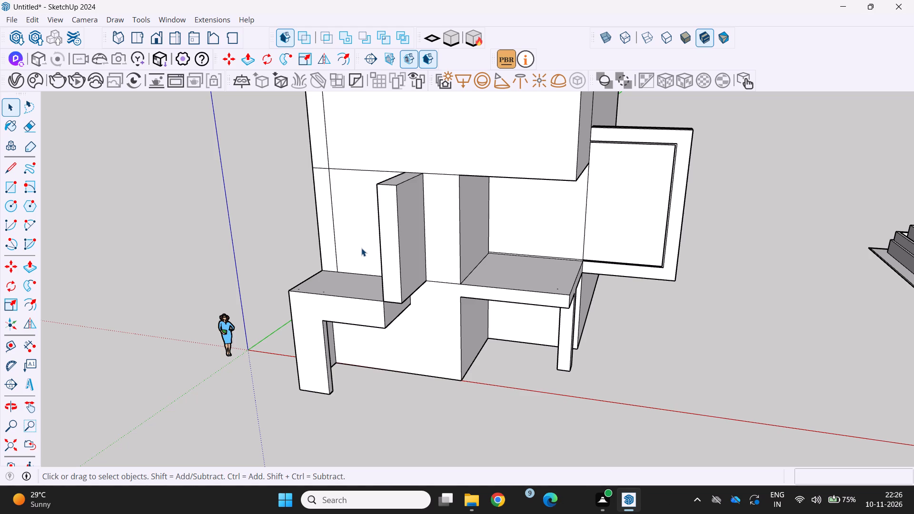
Erase the front vertical edge of the upright fin on the house's middle level.
middle_click_drag(368, 243, 392, 221)
scroll(401, 219, "up", 1)
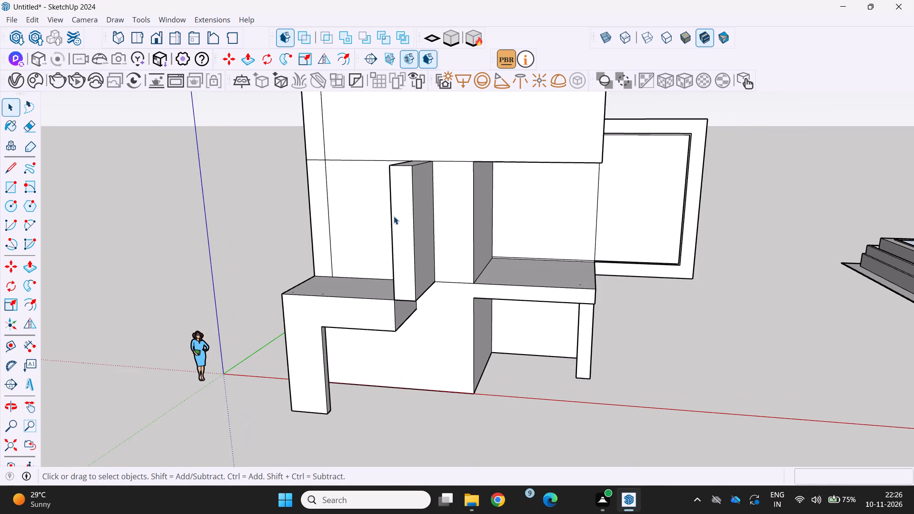
key("e")
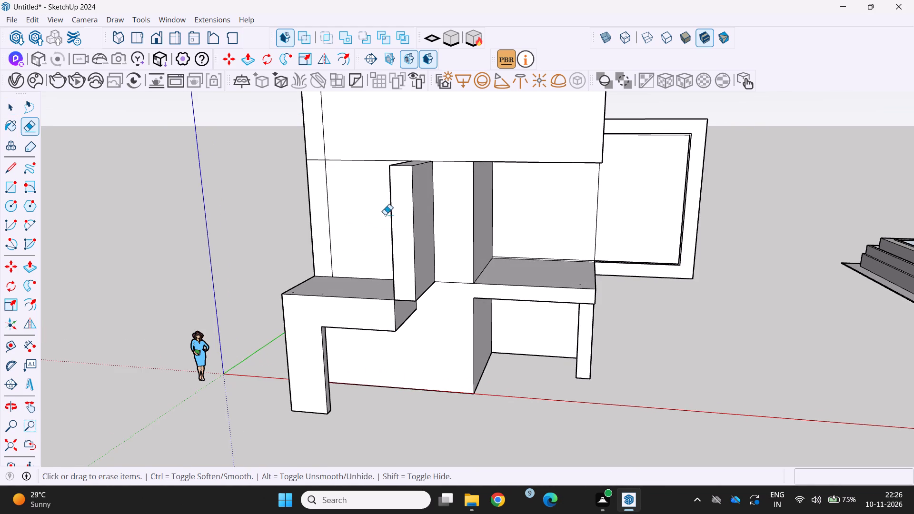
left_click(414, 229)
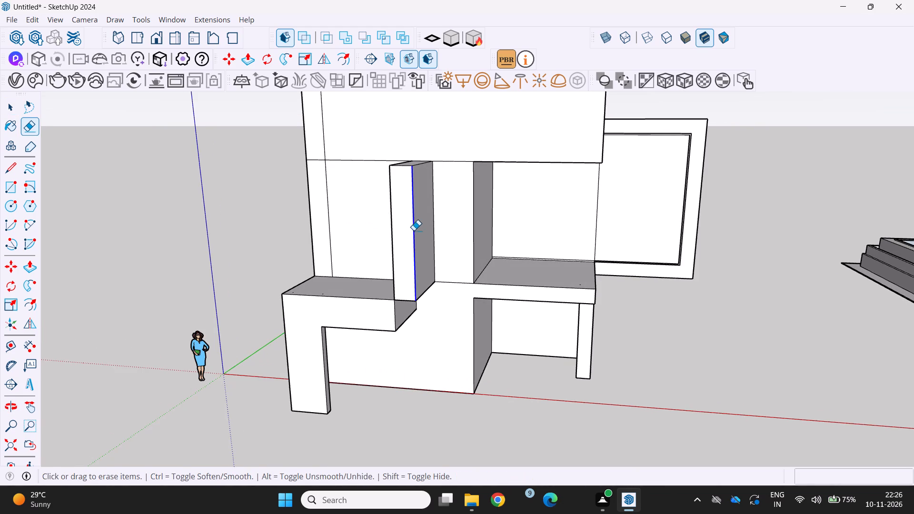
Soften the vertical edge where the fin's remaining outer side face meets the house wall.
middle_click_drag(399, 222, 444, 166)
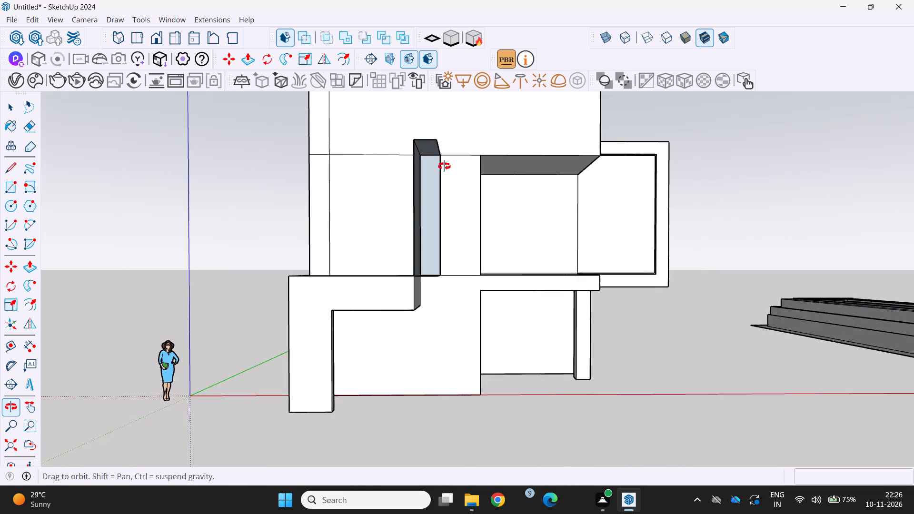
middle_click_drag(444, 166, 397, 167)
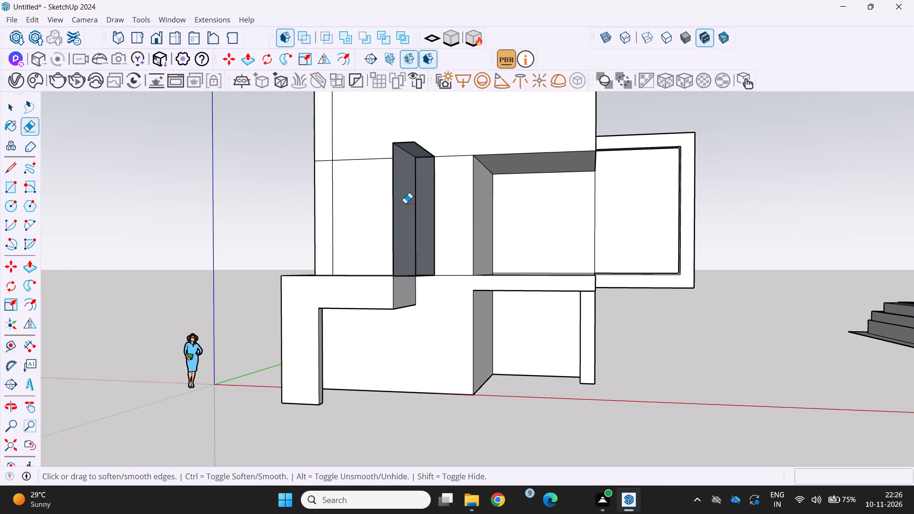
left_click(397, 212)
middle_click_drag(387, 210, 453, 300)
left_click_drag(455, 215, 446, 241)
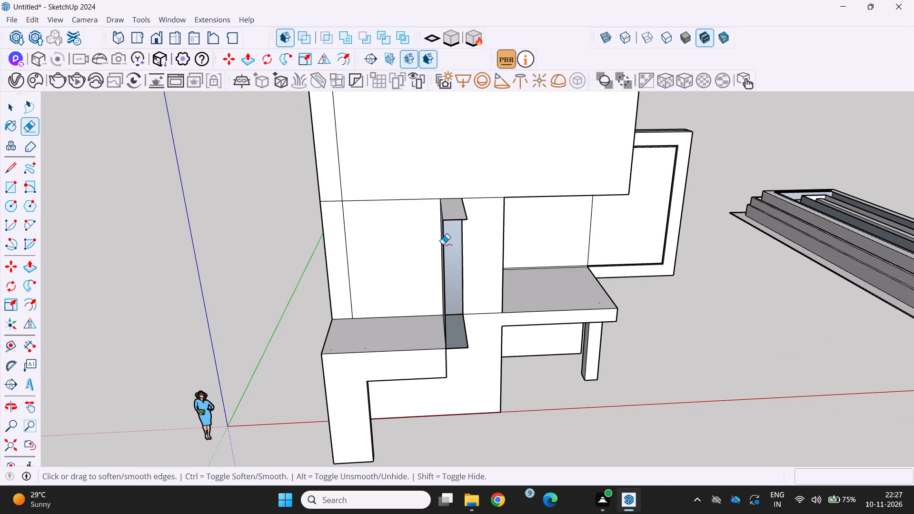
left_click_drag(447, 210, 443, 230)
left_click(441, 226)
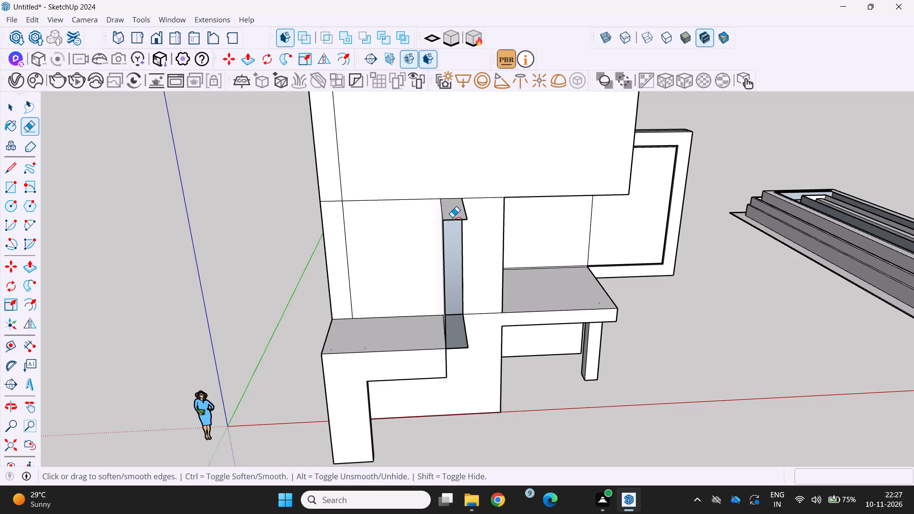
left_click(455, 219)
left_click(455, 224)
left_click(452, 218)
Try to soften the edges around the fin's base where it meets the projecting ledge.
scroll(447, 222, "down", 1)
middle_click_drag(440, 223, 368, 208)
scroll(442, 221, "up", 1)
middle_click_drag(389, 218, 340, 230)
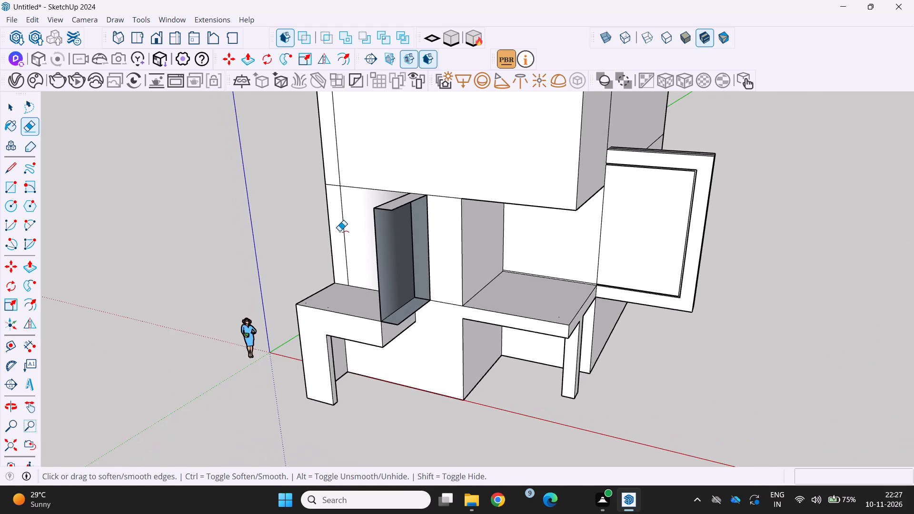
middle_click_drag(420, 325, 369, 184)
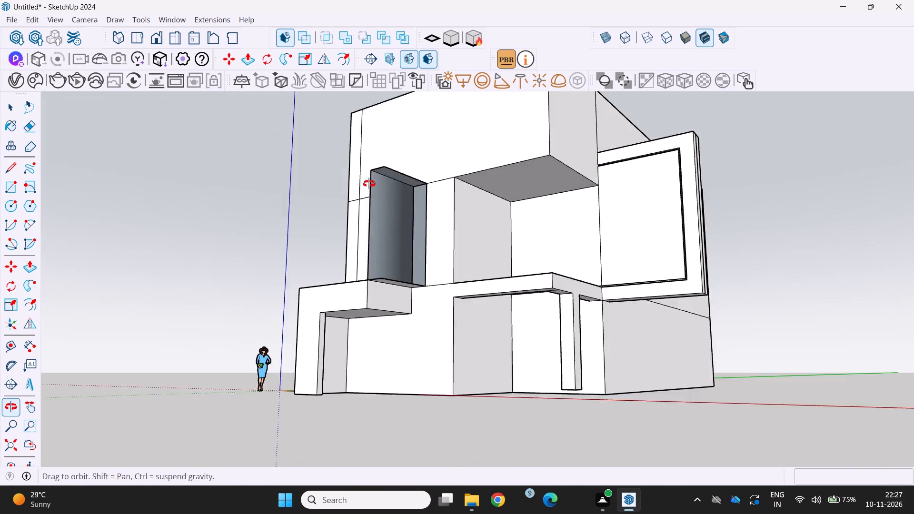
middle_click_drag(369, 184, 367, 177)
scroll(409, 366, "up", 3)
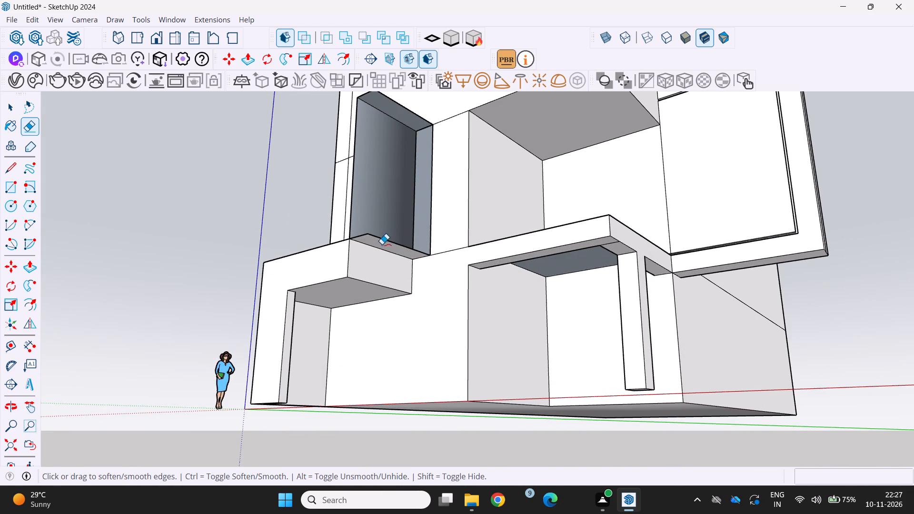
left_click(382, 241)
left_click(376, 231)
left_click(362, 237)
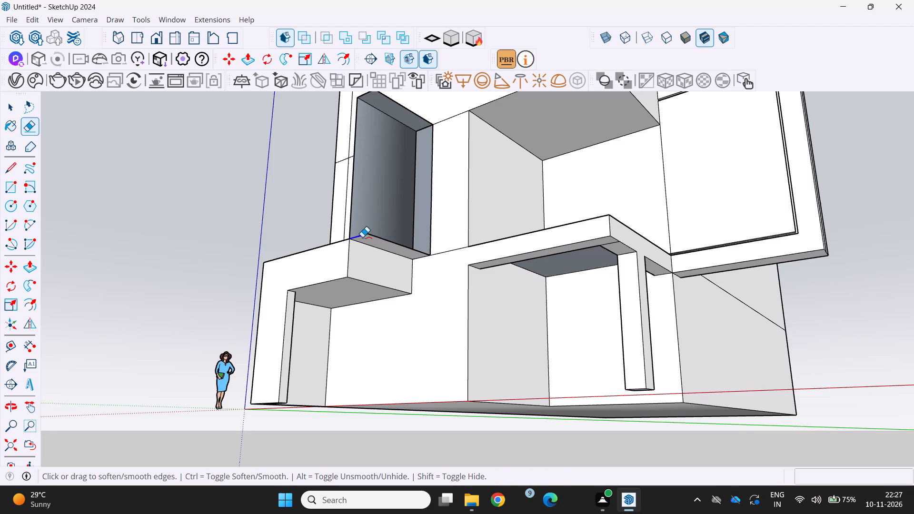
left_click(370, 235)
left_click(370, 234)
Soften the upper side edge of the upright fin and try to soften the front edge of its top face.
middle_click_drag(370, 236, 402, 335)
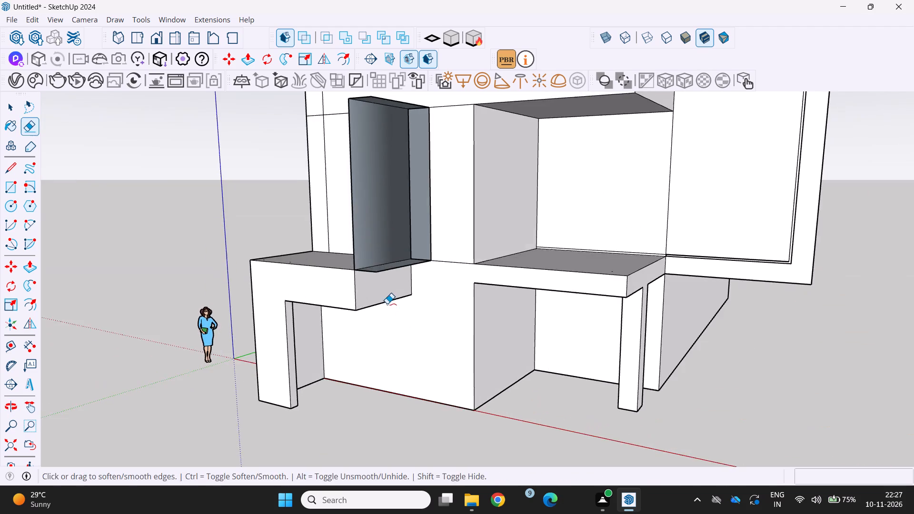
scroll(370, 280, "down", 1)
middle_click_drag(371, 287, 457, 376)
left_click(394, 180)
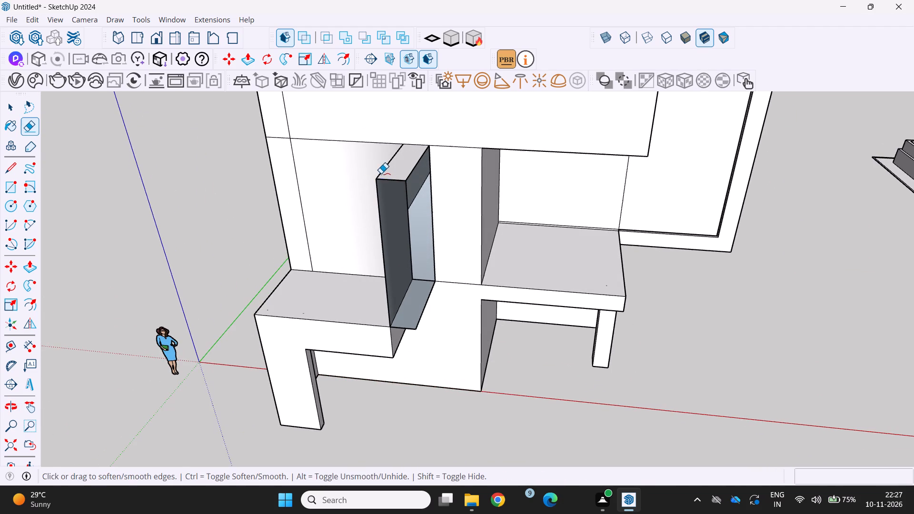
left_click(381, 173)
left_click_drag(392, 186, 409, 189)
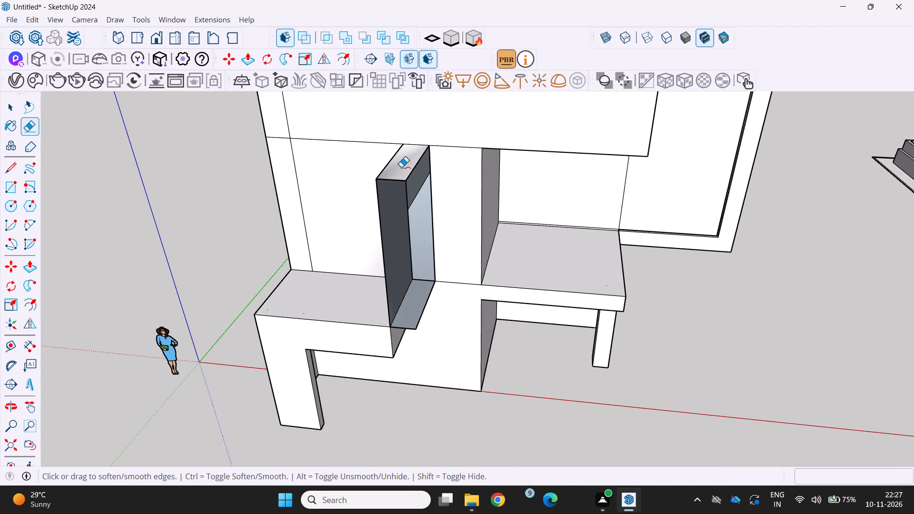
left_click_drag(401, 167, 404, 178)
left_click(405, 179)
Examine the fin's top, open side and base, and how it meets the house wall and projecting ledge, from several angles.
middle_click_drag(378, 170, 466, 214)
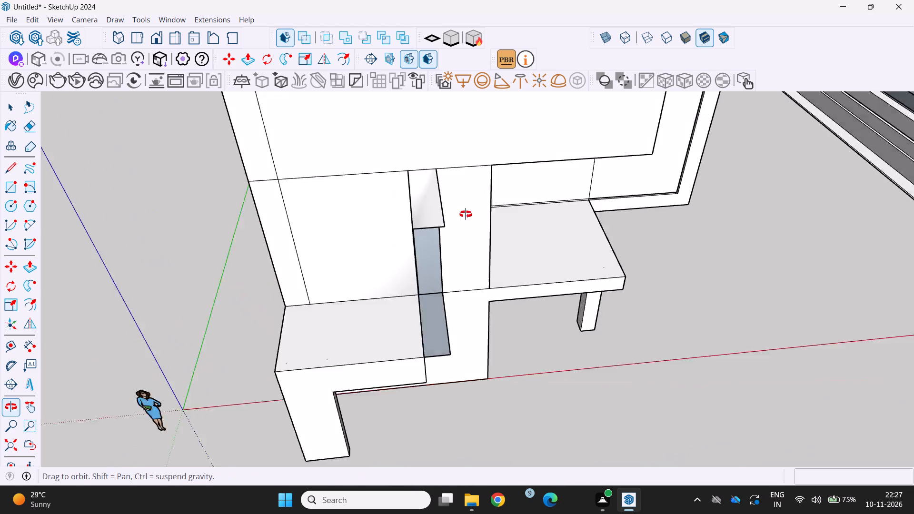
middle_click_drag(466, 214, 536, 230)
middle_click_drag(467, 227, 399, 151)
middle_click(394, 203)
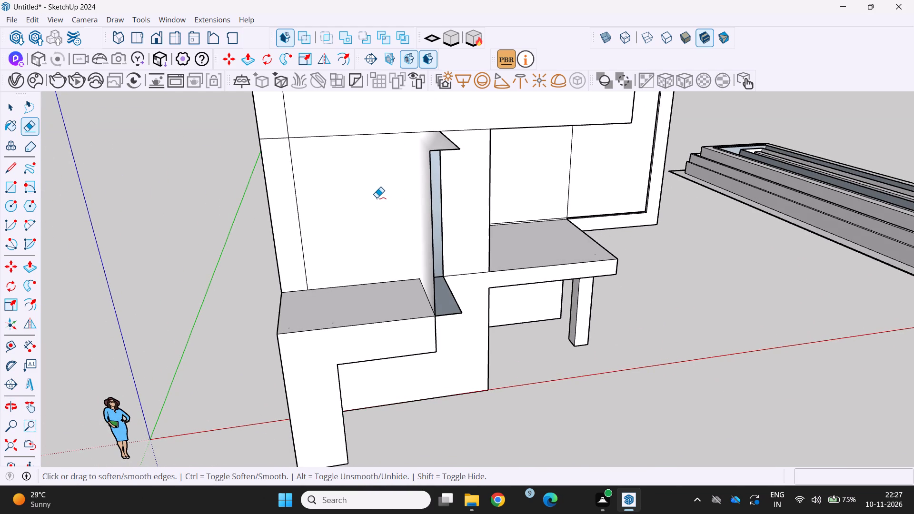
scroll(341, 203, "down", 1)
middle_click_drag(340, 204, 238, 226)
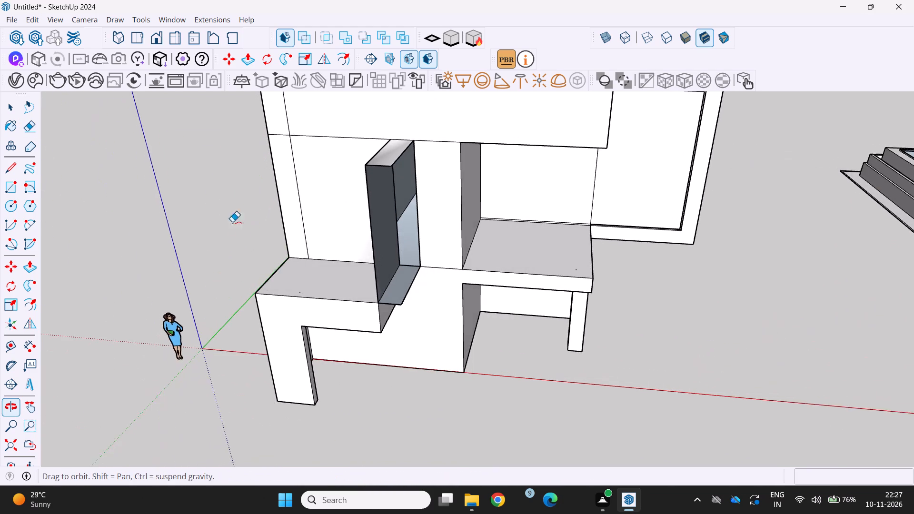
middle_click_drag(236, 215, 254, 252)
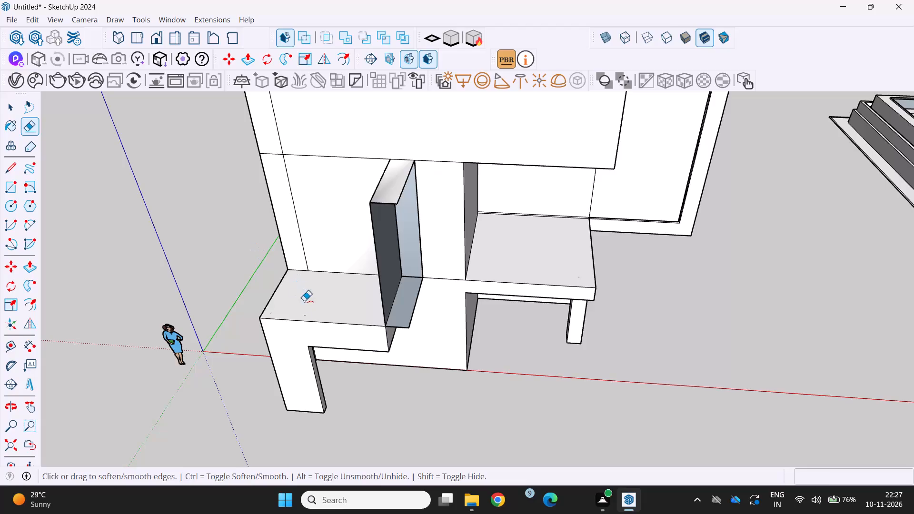
scroll(320, 320, "down", 4)
scroll(346, 356, "down", 4)
middle_click_drag(346, 356, 302, 313)
scroll(323, 290, "up", 3)
middle_click_drag(322, 287, 277, 302)
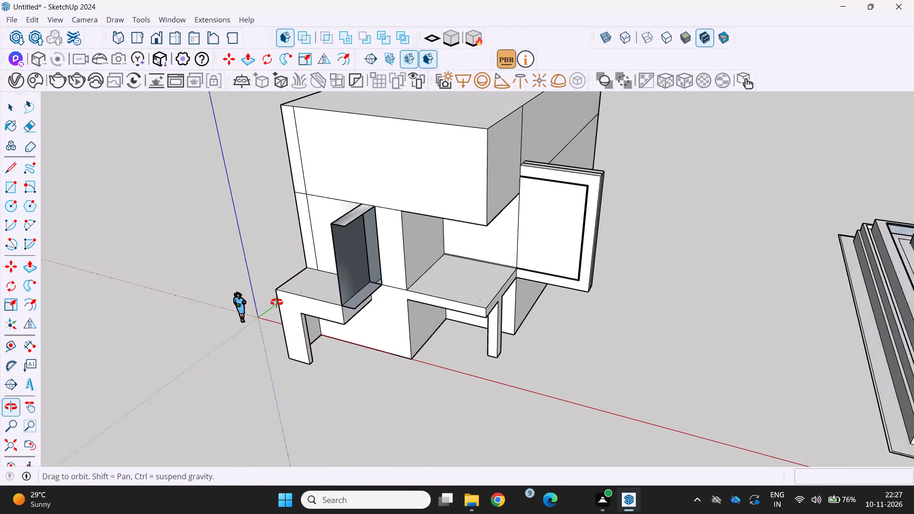
middle_click_drag(277, 302, 276, 303)
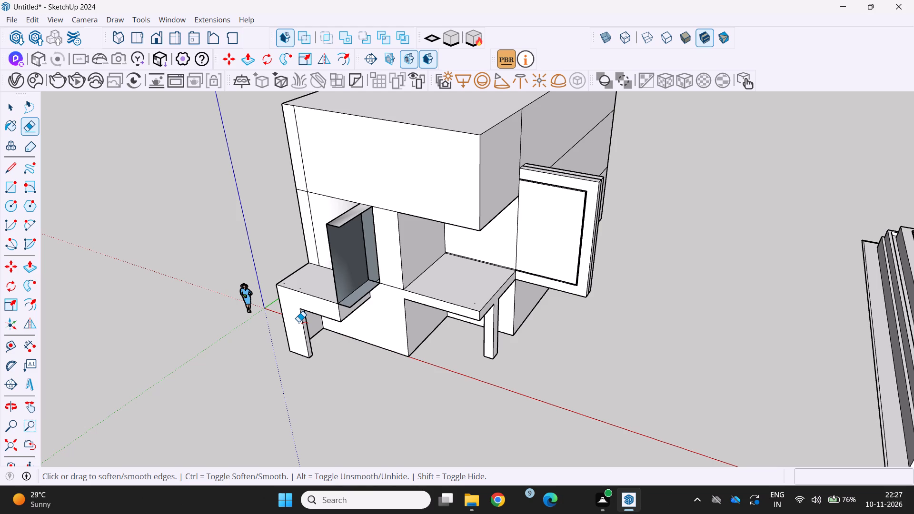
middle_click_drag(365, 304, 510, 320)
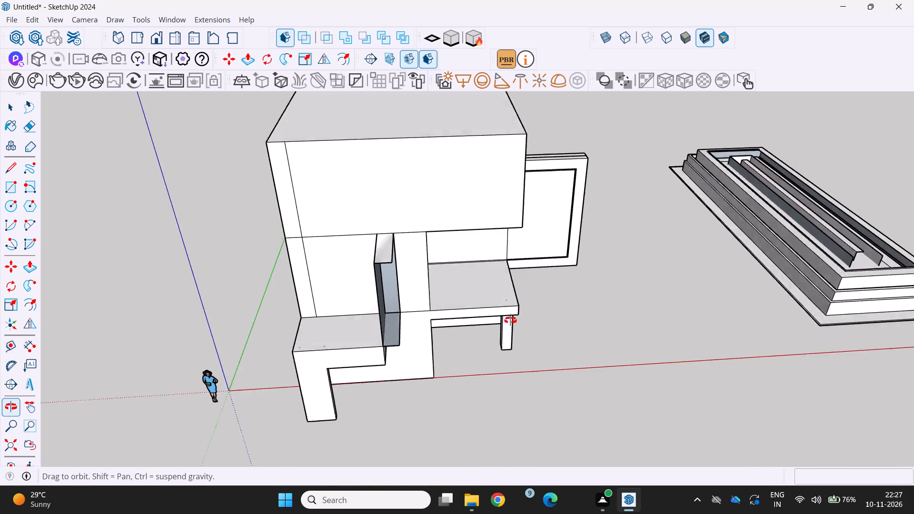
scroll(509, 320, "down", 4)
middle_click_drag(510, 320, 511, 321)
middle_click_drag(458, 349, 355, 265)
scroll(373, 264, "up", 3)
middle_click_drag(370, 259, 312, 278)
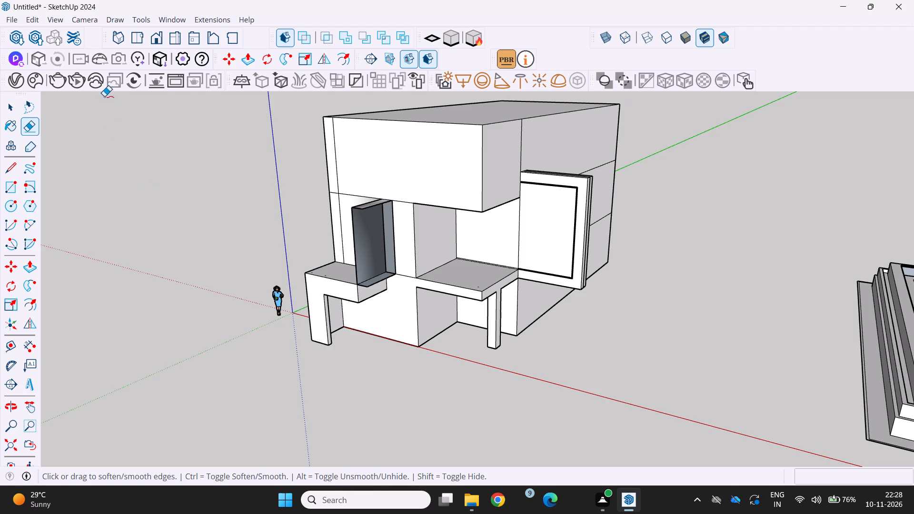
scroll(169, 375, "down", 1)
middle_click_drag(176, 376, 404, 437)
scroll(398, 385, "up", 1)
middle_click_drag(398, 385, 329, 304)
middle_click_drag(372, 280, 371, 280)
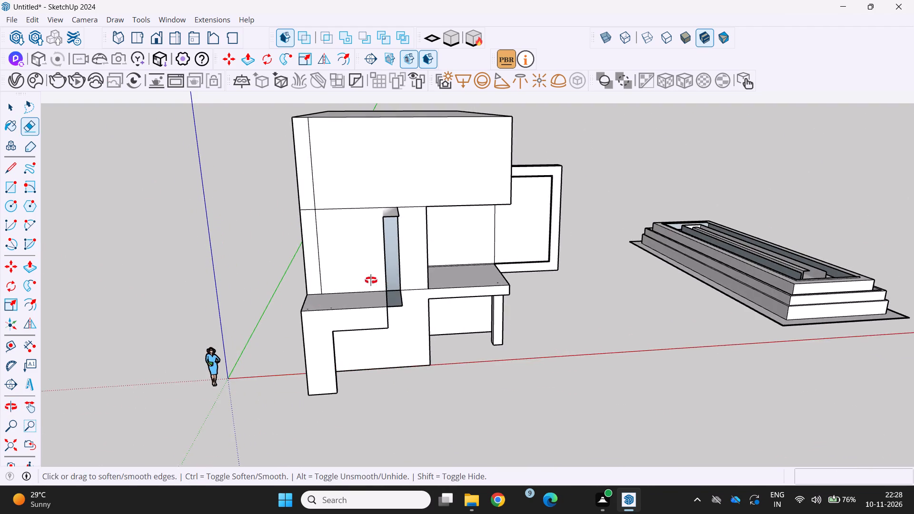
middle_click_drag(371, 280, 262, 308)
middle_click_drag(300, 288, 264, 310)
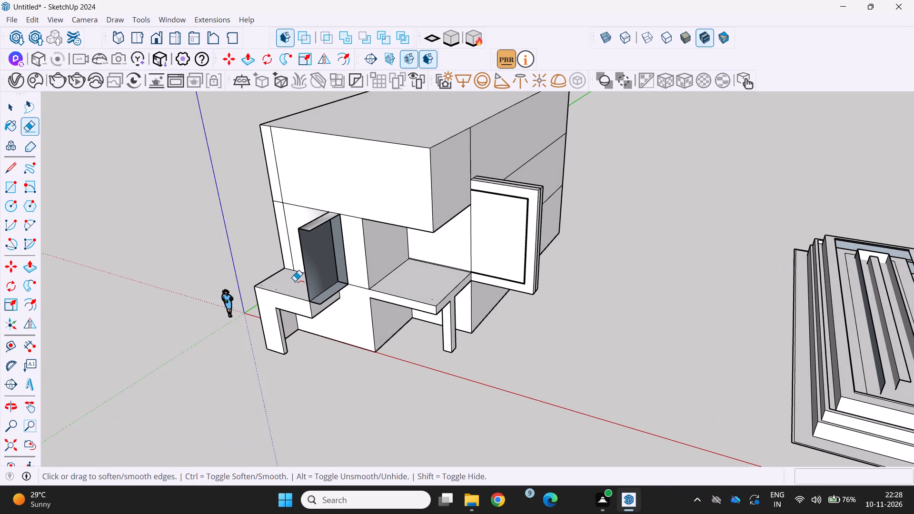
middle_click_drag(289, 283, 281, 295)
scroll(301, 285, "up", 2)
middle_click_drag(302, 284, 291, 285)
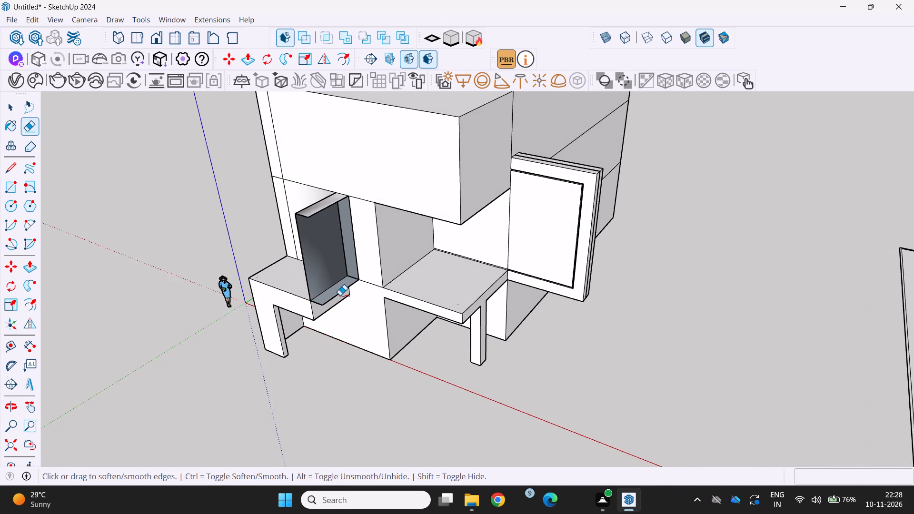
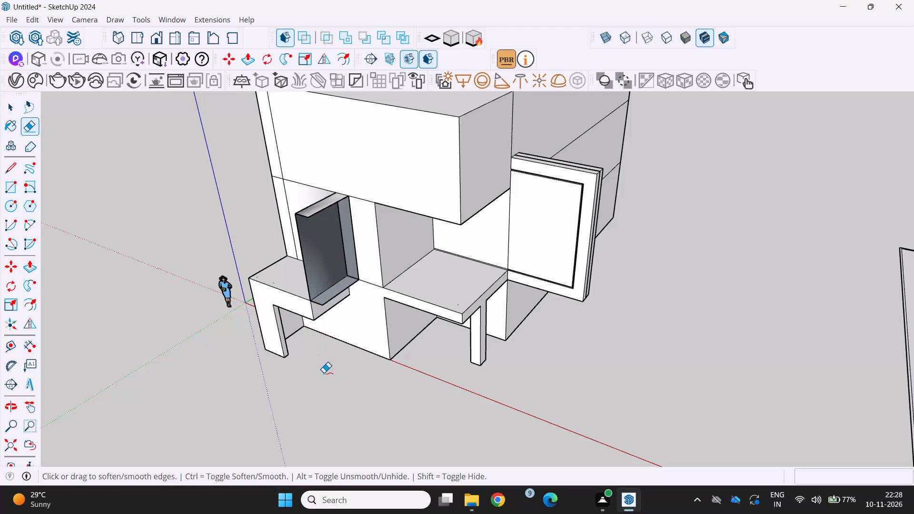
Examine the whole house facade with its fin and ledges from several angles, alongside the stepped structure and the concentric ground circles.
scroll(324, 373, "down", 3)
middle_click_drag(328, 376, 387, 376)
scroll(384, 375, "down", 1)
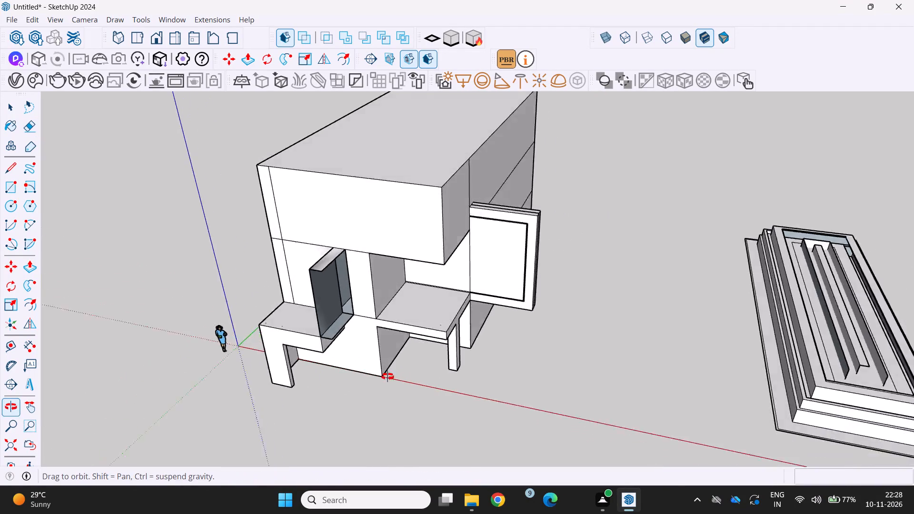
middle_click_drag(387, 376, 399, 382)
scroll(387, 376, "down", 2)
middle_click_drag(460, 413, 477, 343)
scroll(475, 343, "down", 3)
scroll(480, 355, "up", 1)
middle_click_drag(479, 354, 375, 331)
scroll(306, 361, "up", 3)
middle_click_drag(306, 357, 313, 360)
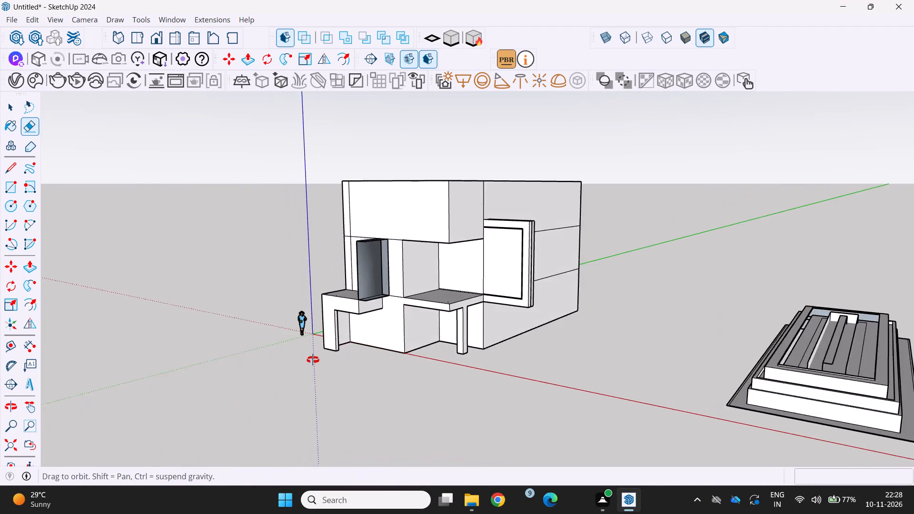
middle_click_drag(313, 360, 453, 408)
scroll(451, 407, "down", 4)
middle_click_drag(455, 402, 363, 316)
scroll(342, 352, "up", 4)
middle_click_drag(343, 349, 437, 427)
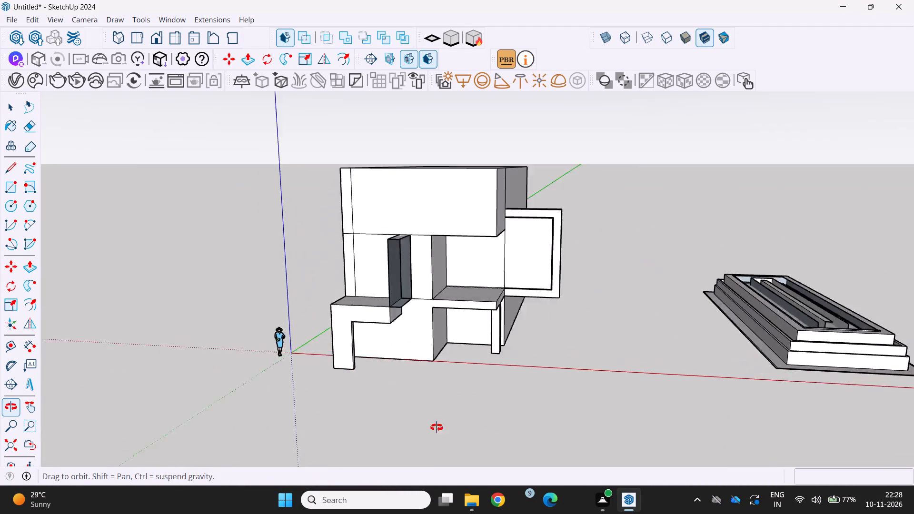
middle_click_drag(437, 427, 462, 445)
scroll(473, 441, "down", 2)
middle_click_drag(450, 430, 371, 374)
scroll(358, 359, "down", 1)
middle_click_drag(358, 361, 417, 376)
scroll(411, 376, "down", 4)
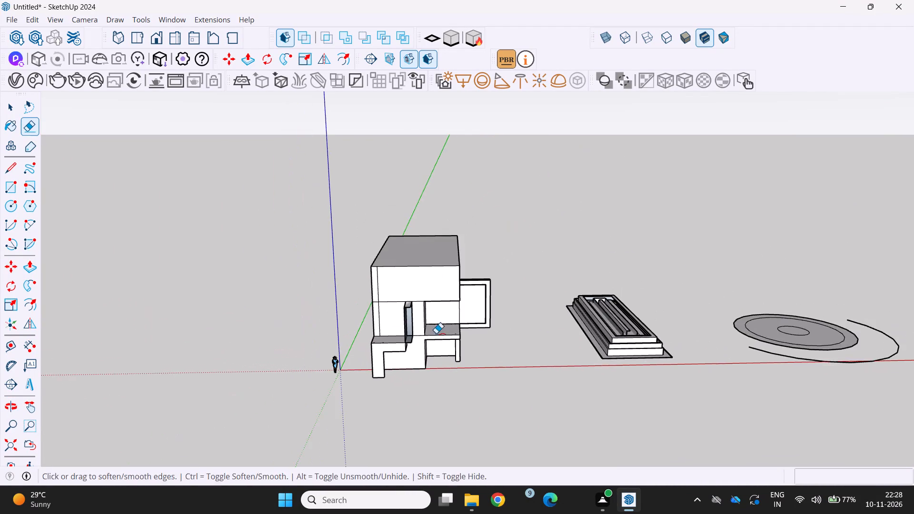
middle_click_drag(424, 273, 382, 283)
middle_click_drag(334, 307, 414, 292)
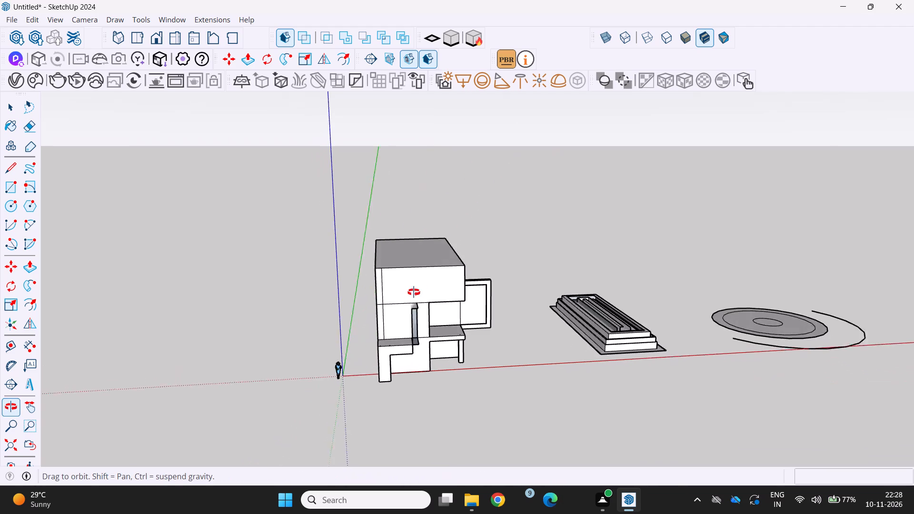
middle_click_drag(414, 292, 439, 293)
scroll(461, 320, "down", 2)
middle_click_drag(454, 336, 421, 336)
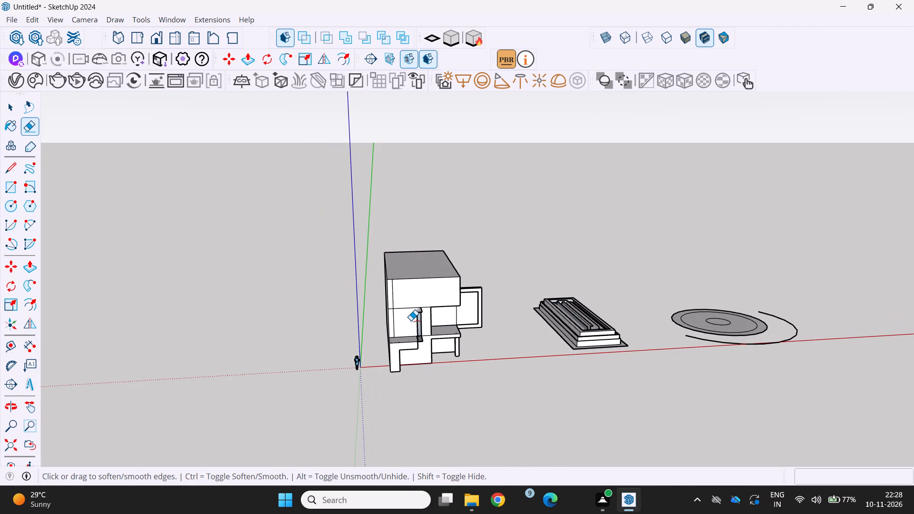
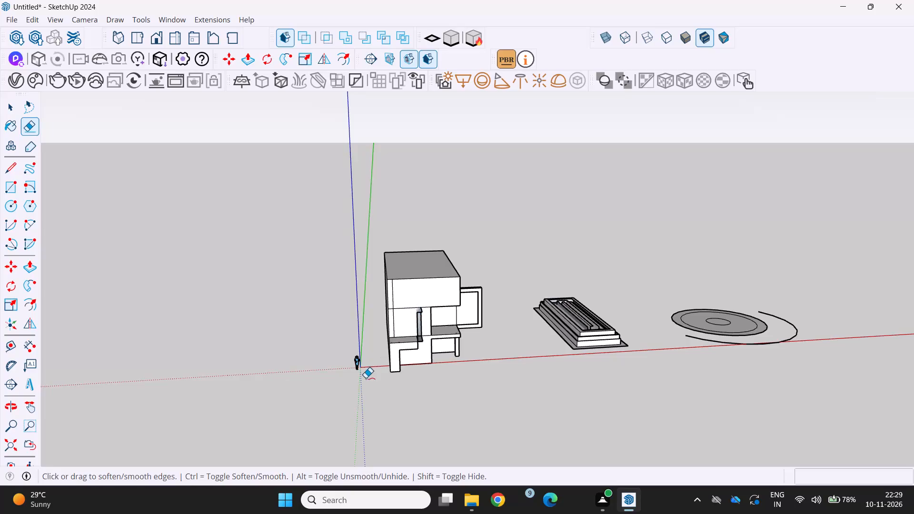
Examine the house facade and its upright fin from several angles and up close.
scroll(364, 378, "down", 1)
middle_click_drag(364, 379, 306, 376)
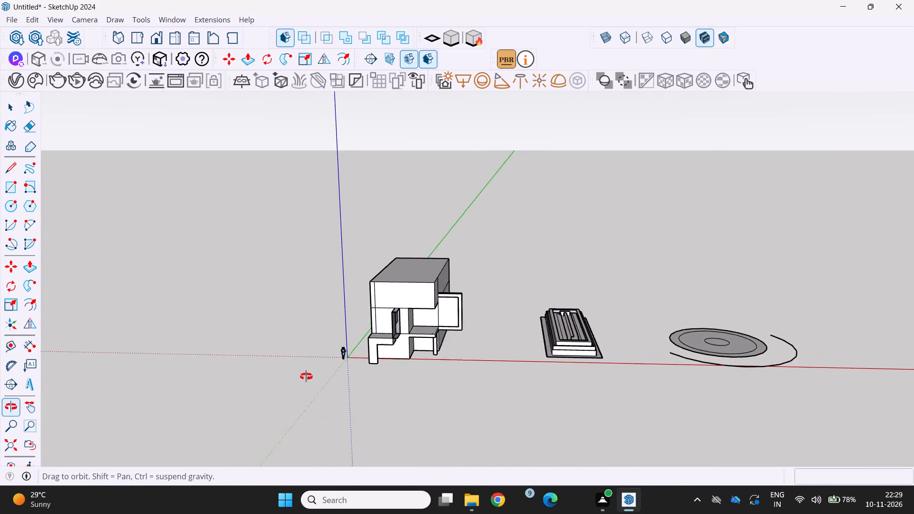
middle_click_drag(306, 376, 304, 377)
scroll(339, 355, "up", 3)
middle_click_drag(339, 343, 261, 358)
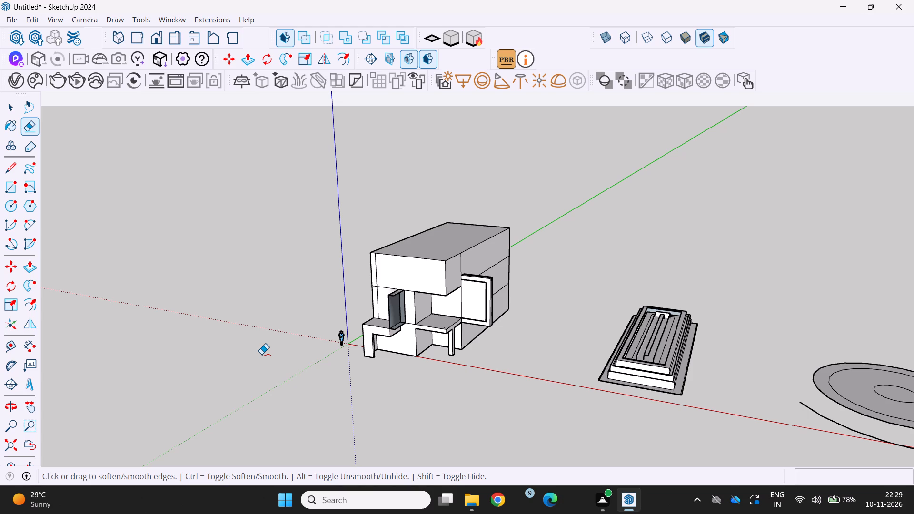
middle_click_drag(299, 336, 289, 357)
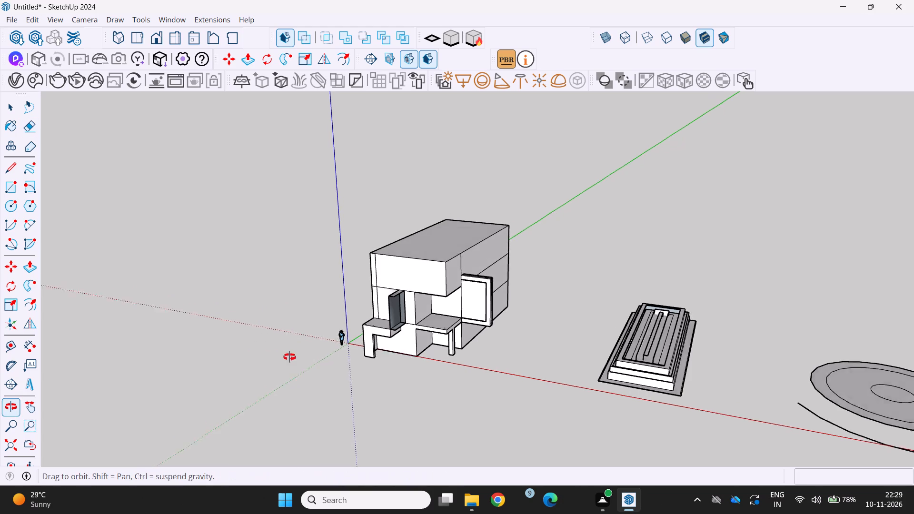
middle_click_drag(289, 357, 272, 376)
scroll(424, 289, "up", 7)
middle_click_drag(367, 303, 293, 310)
scroll(363, 302, "up", 1)
scroll(426, 313, "up", 4)
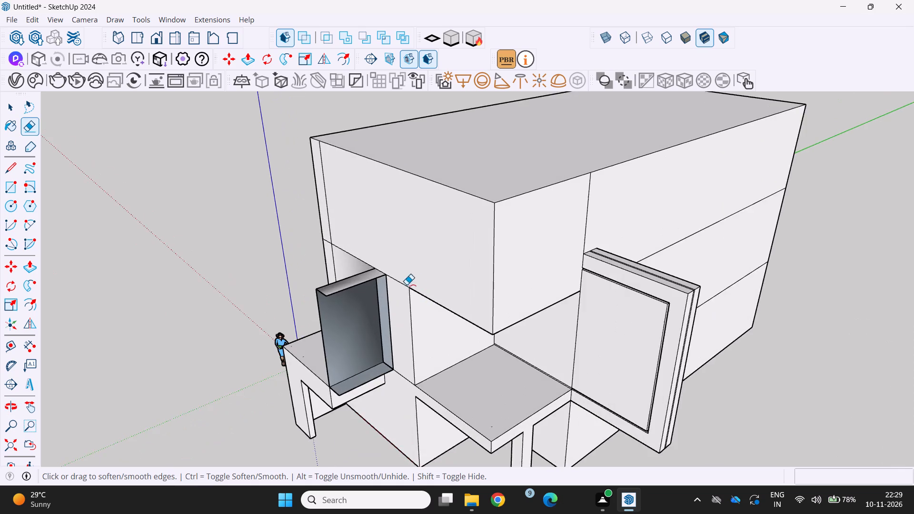
scroll(281, 296, "up", 2)
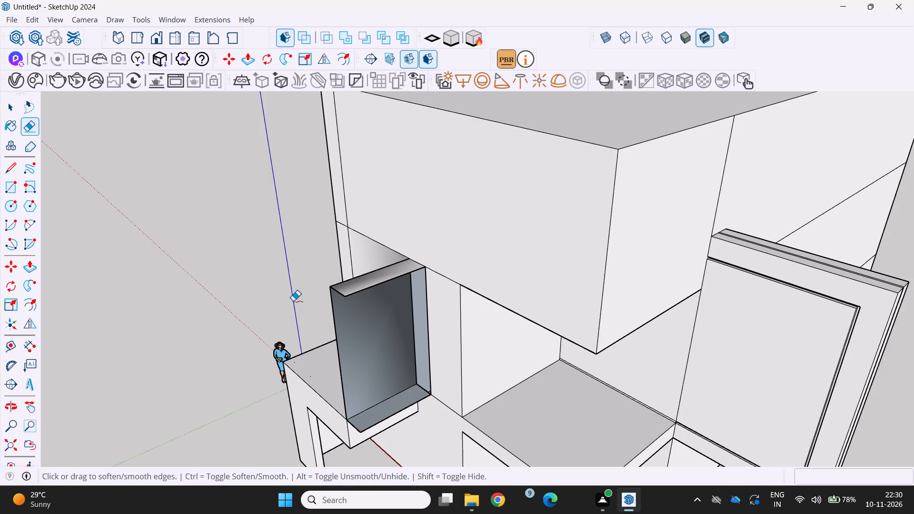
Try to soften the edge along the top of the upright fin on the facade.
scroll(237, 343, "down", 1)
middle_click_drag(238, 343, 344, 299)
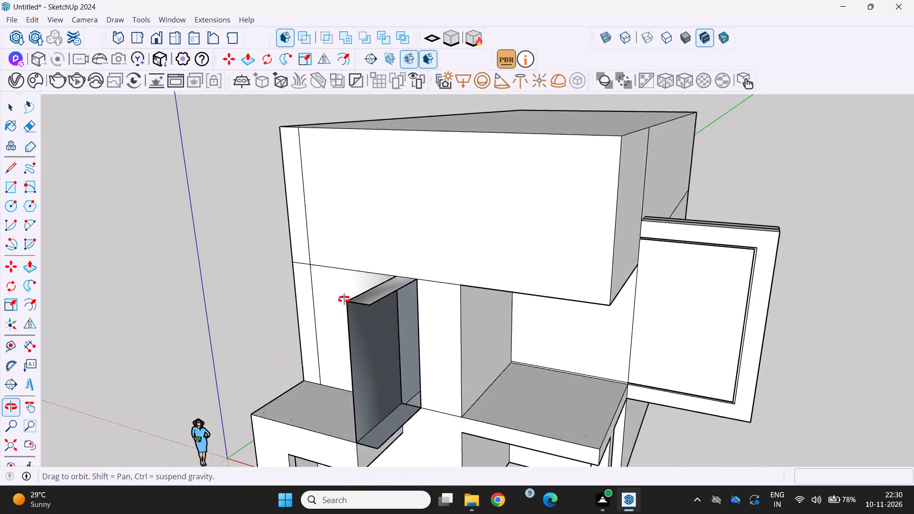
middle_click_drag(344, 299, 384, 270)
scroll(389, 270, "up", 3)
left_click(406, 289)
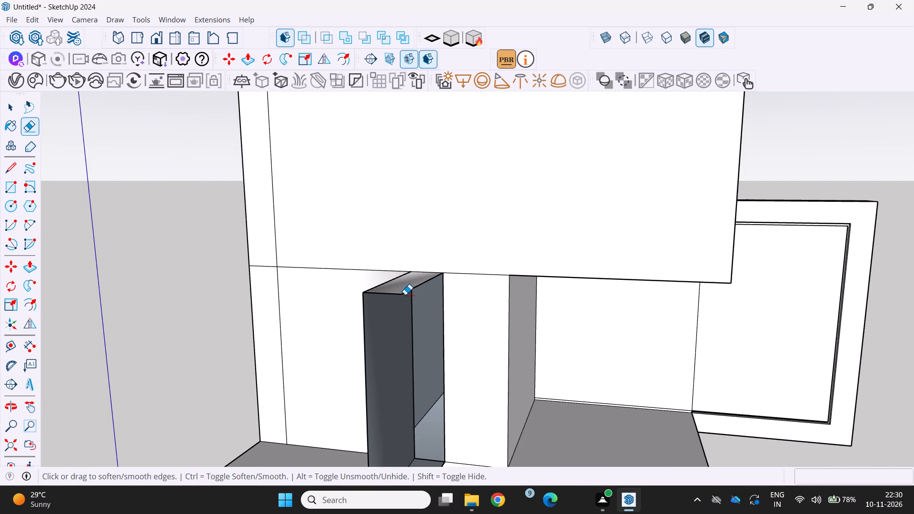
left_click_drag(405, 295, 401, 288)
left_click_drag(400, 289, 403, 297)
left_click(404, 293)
Soften the vertical edge where the facade wall beside the fin meets the side of the upper recess.
scroll(406, 286, "down", 4)
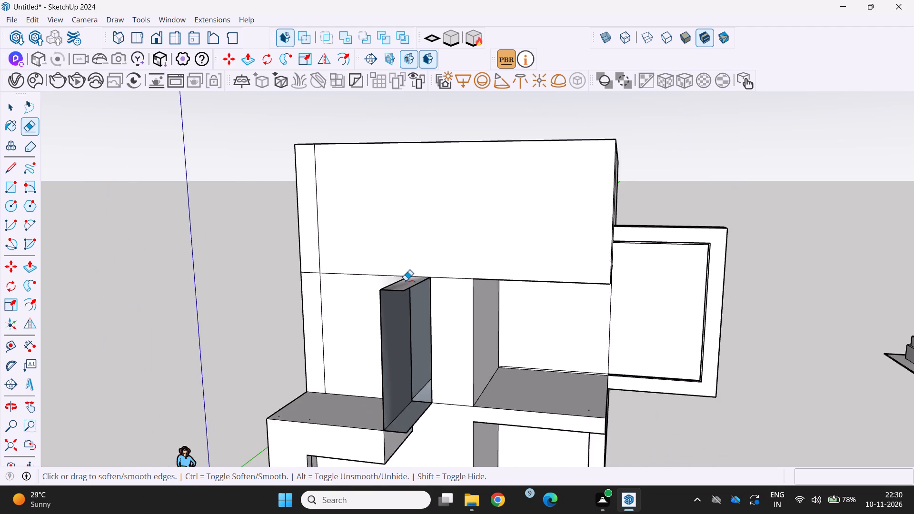
scroll(406, 280, "down", 2)
middle_click_drag(406, 281, 412, 341)
middle_click_drag(408, 352, 534, 289)
left_click_drag(489, 325, 530, 334)
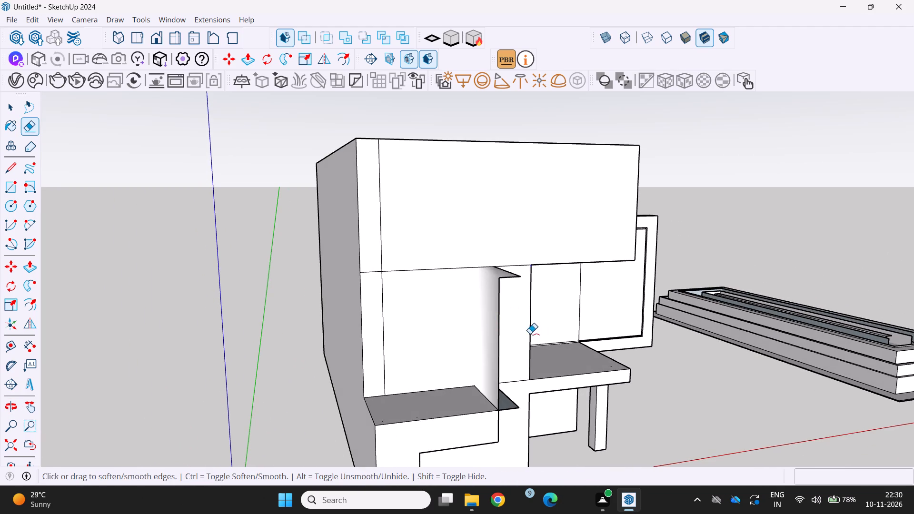
left_click_drag(530, 334, 535, 335)
left_click_drag(492, 336, 509, 332)
middle_click_drag(491, 333, 349, 373)
Draw a 12' by 2' rectangle on the facade to close the opening behind the upright fin.
scroll(354, 373, "down", 4)
middle_click_drag(338, 357, 323, 324)
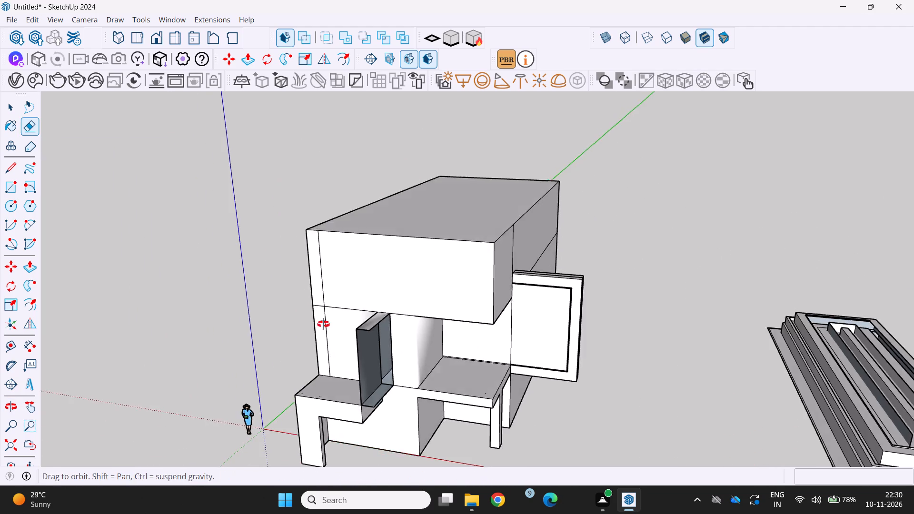
middle_click_drag(323, 324, 315, 261)
scroll(361, 306, "up", 3)
middle_click_drag(361, 308, 450, 311)
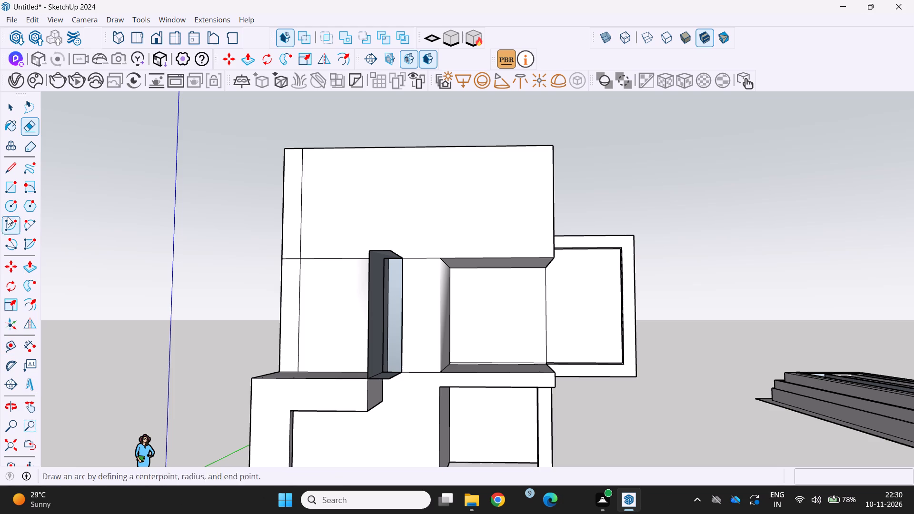
left_click(12, 192)
scroll(227, 335, "up", 1)
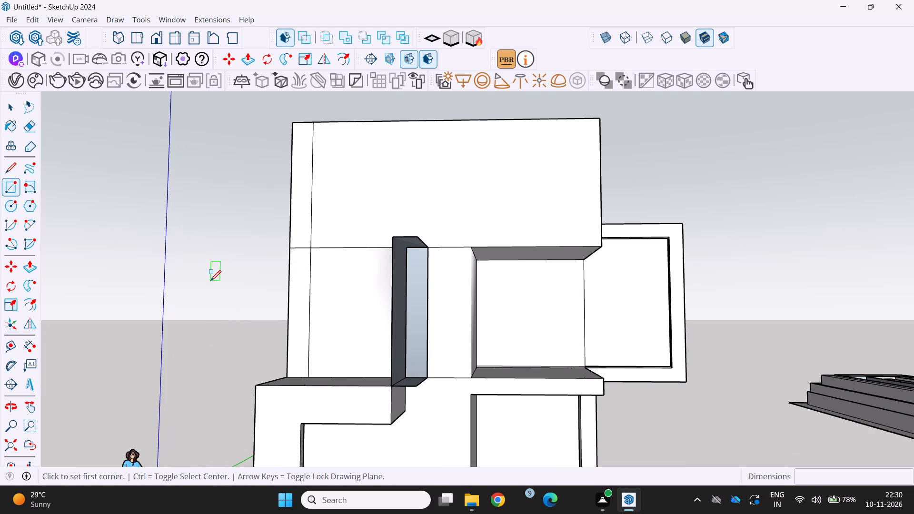
scroll(106, 205, "down", 3)
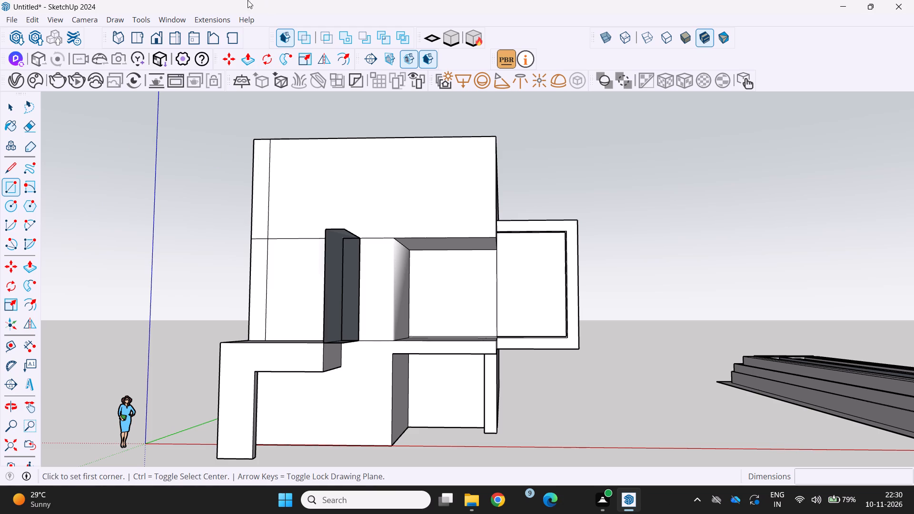
middle_click_drag(238, 266, 224, 347)
scroll(318, 352, "up", 3)
scroll(340, 286, "up", 3)
middle_click_drag(333, 318, 336, 270)
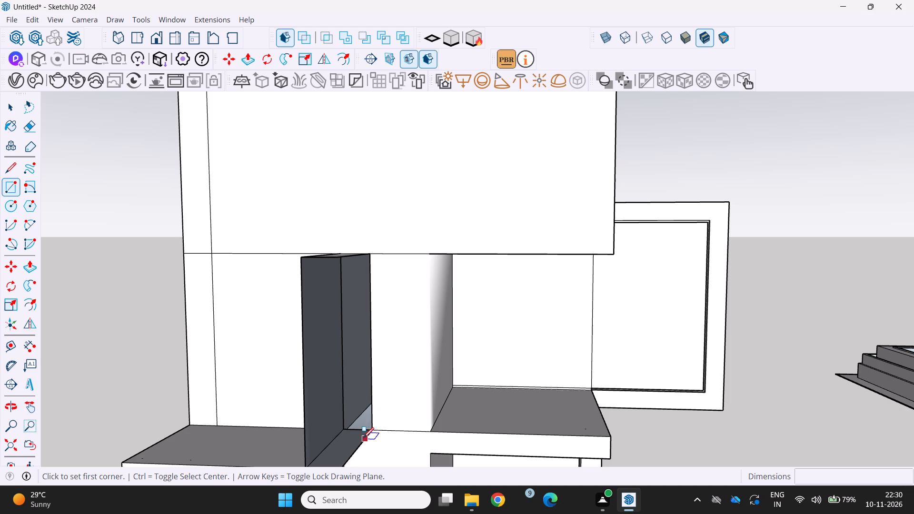
left_click(374, 430)
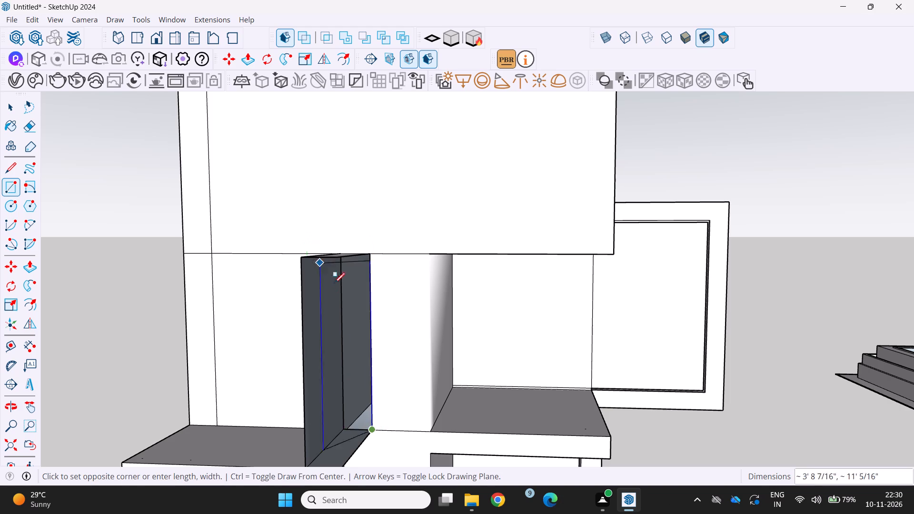
middle_click_drag(338, 304, 372, 239)
scroll(372, 235, "up", 3)
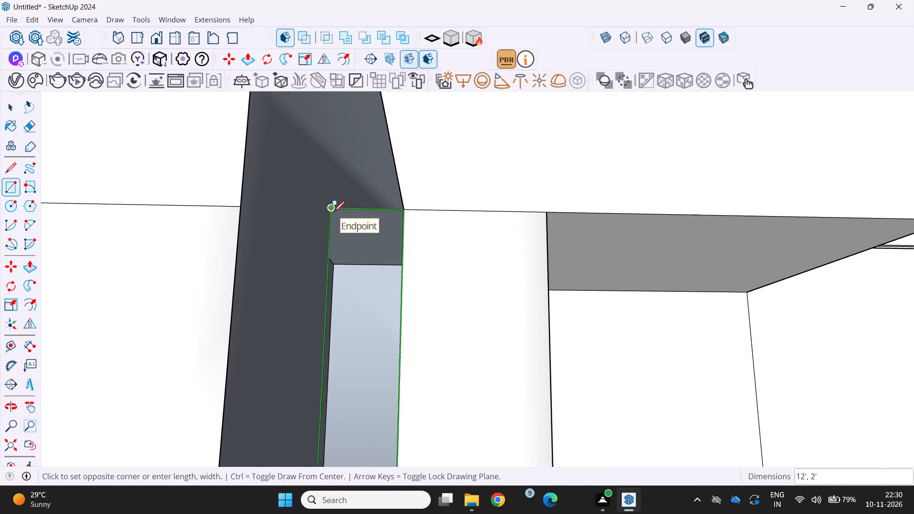
middle_click_drag(336, 212, 331, 233)
scroll(325, 245, "up", 2)
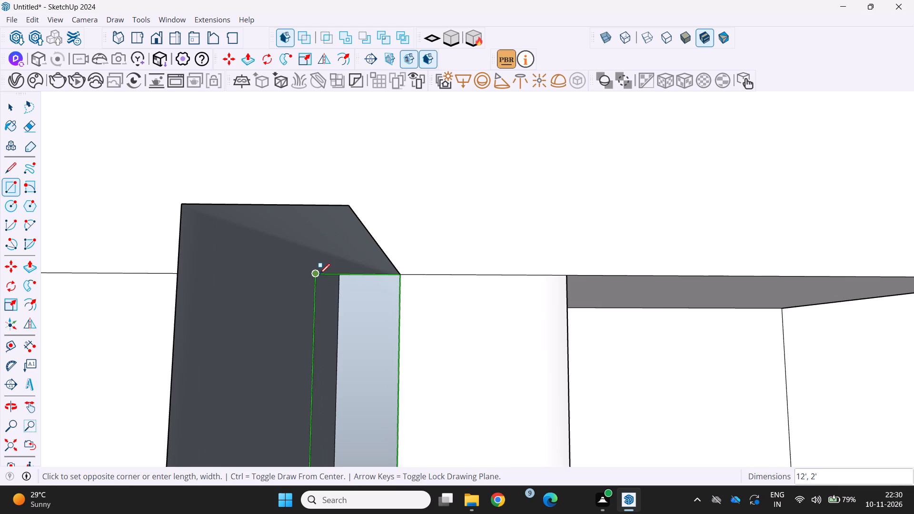
left_click(318, 274)
Erase the upper edges of the upright fin to remove its projecting faces from the facade.
scroll(316, 275, "down", 10)
middle_click_drag(314, 270, 289, 331)
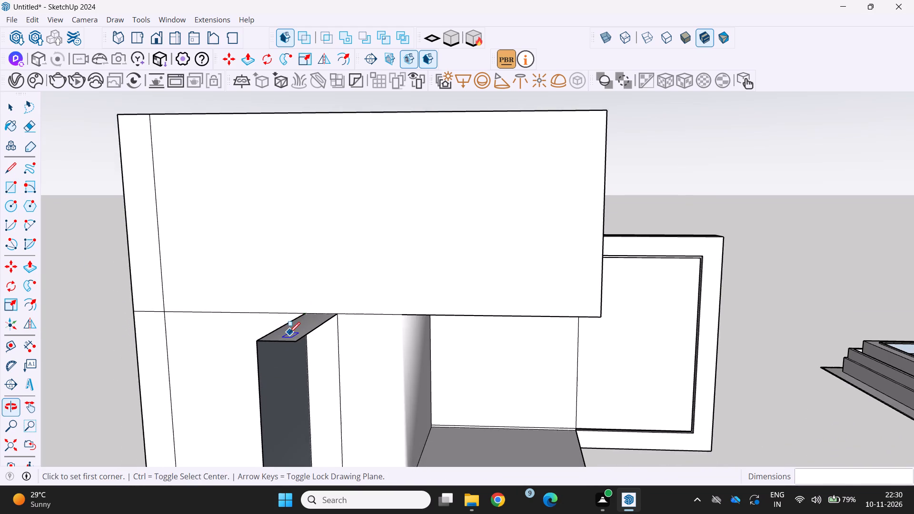
scroll(289, 332, "down", 2)
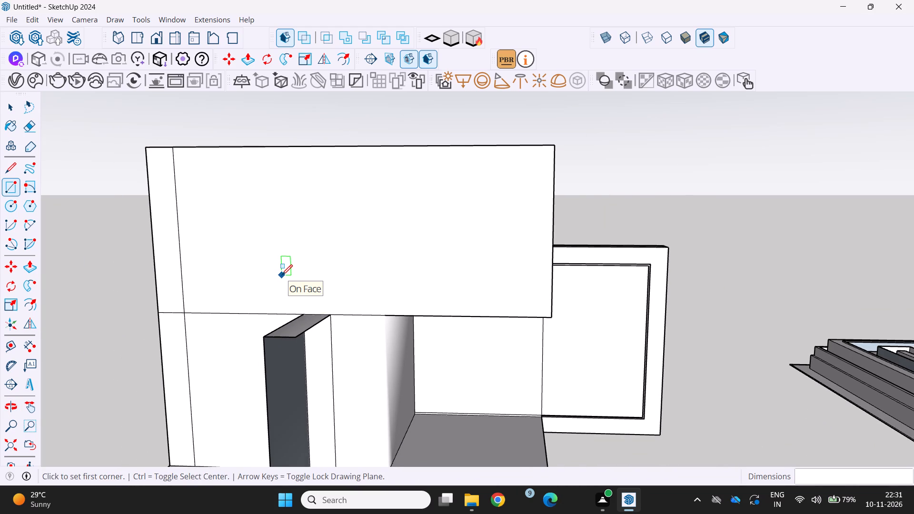
key("e")
middle_click_drag(329, 347, 306, 344)
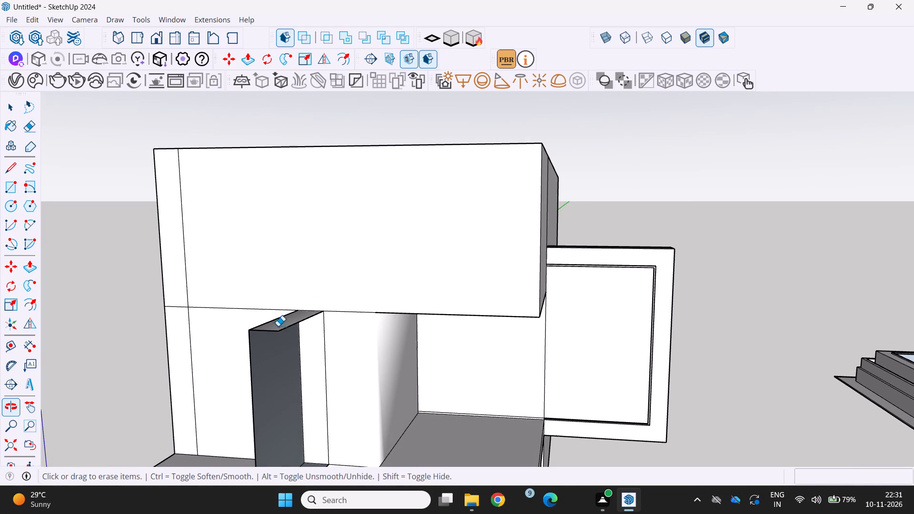
left_click(280, 329)
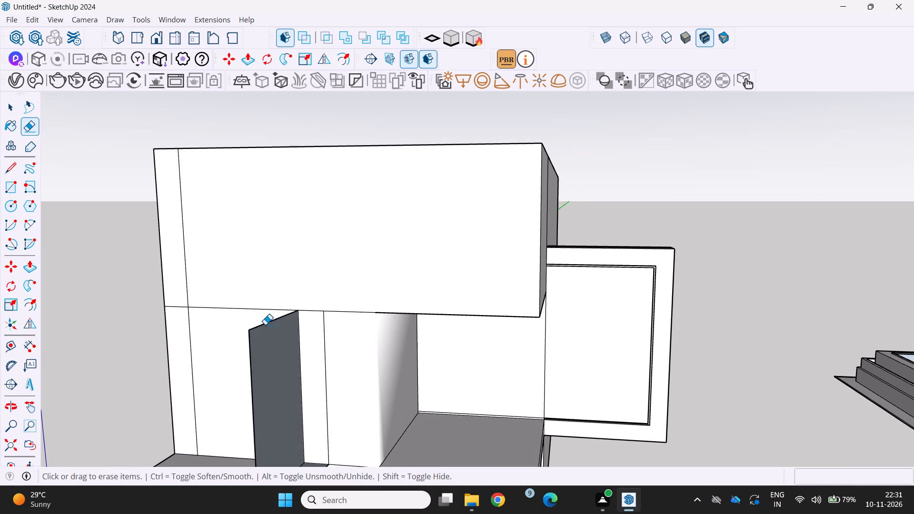
left_click(265, 325)
Erase the leftover edge at the fin's base beside the lower ledge to remove the remaining bottom face.
middle_click_drag(261, 327, 353, 274)
scroll(264, 325, "down", 1)
scroll(347, 279, "down", 2)
scroll(350, 231, "down", 2)
middle_click_drag(350, 232, 342, 248)
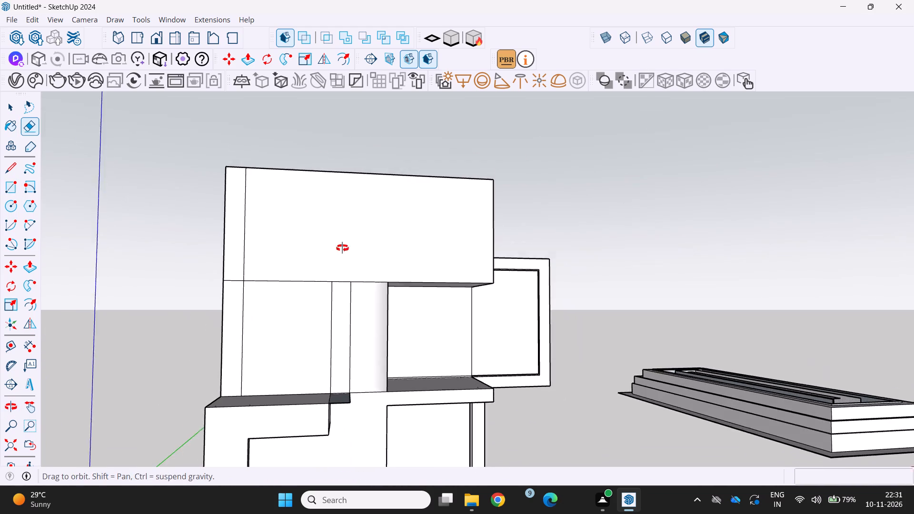
middle_click_drag(342, 248, 338, 254)
scroll(294, 504, "up", 2)
middle_click_drag(338, 406, 322, 348)
scroll(310, 345, "up", 3)
middle_click_drag(314, 342, 317, 336)
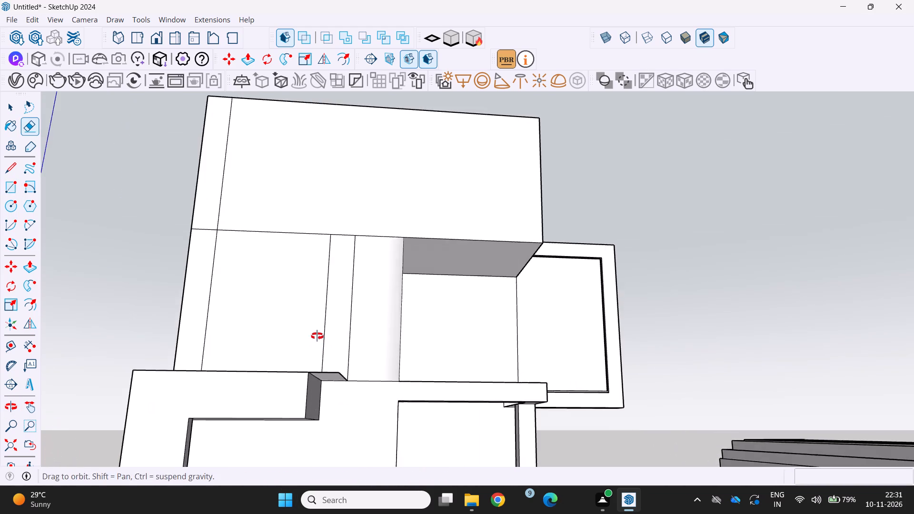
scroll(317, 336, "up", 1)
middle_click_drag(317, 336, 318, 333)
scroll(318, 333, "down", 5)
middle_click_drag(309, 297, 275, 405)
scroll(307, 322, "down", 1)
scroll(329, 410, "up", 3)
middle_click_drag(321, 404, 313, 385)
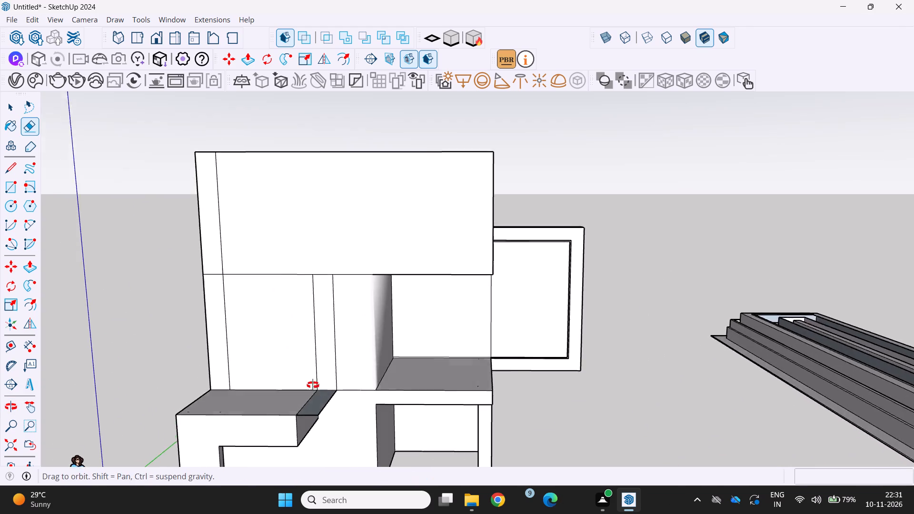
middle_click_drag(313, 385, 271, 267)
scroll(310, 381, "up", 1)
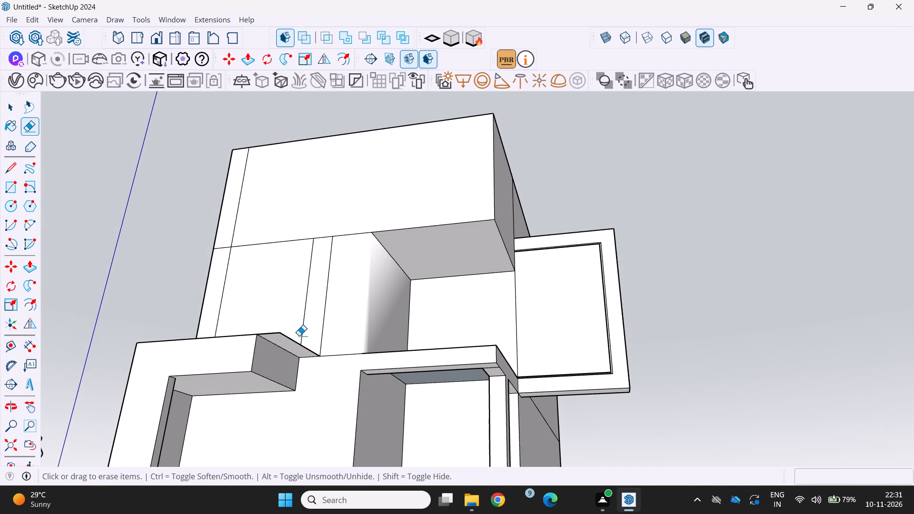
left_click(296, 343)
middle_click_drag(277, 355, 306, 434)
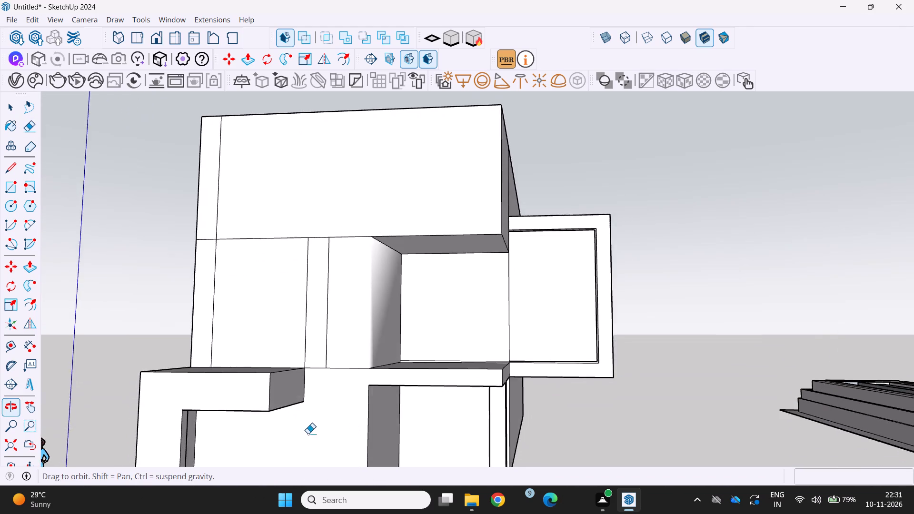
middle_click_drag(308, 394, 324, 407)
middle_click_drag(320, 309, 345, 348)
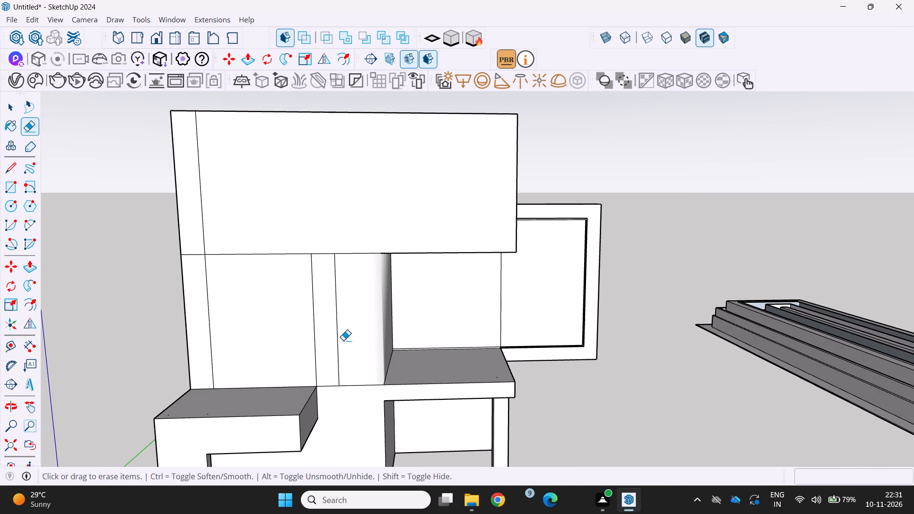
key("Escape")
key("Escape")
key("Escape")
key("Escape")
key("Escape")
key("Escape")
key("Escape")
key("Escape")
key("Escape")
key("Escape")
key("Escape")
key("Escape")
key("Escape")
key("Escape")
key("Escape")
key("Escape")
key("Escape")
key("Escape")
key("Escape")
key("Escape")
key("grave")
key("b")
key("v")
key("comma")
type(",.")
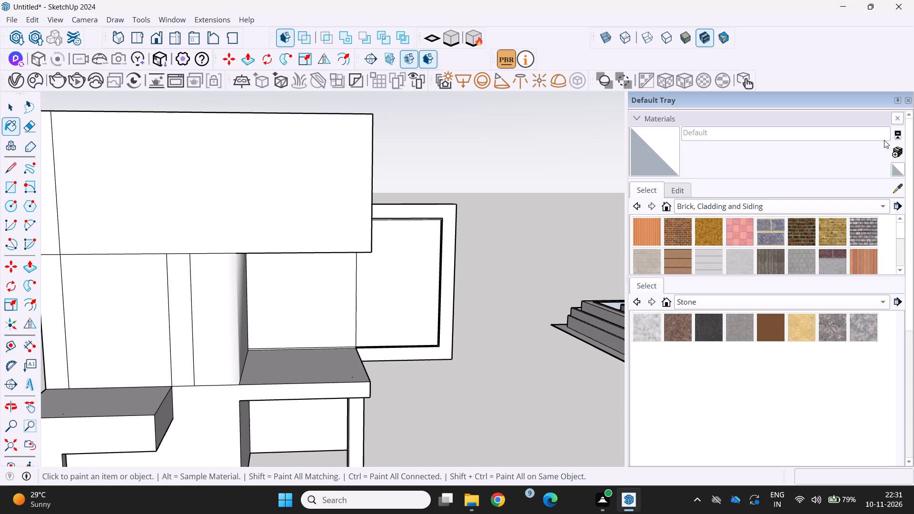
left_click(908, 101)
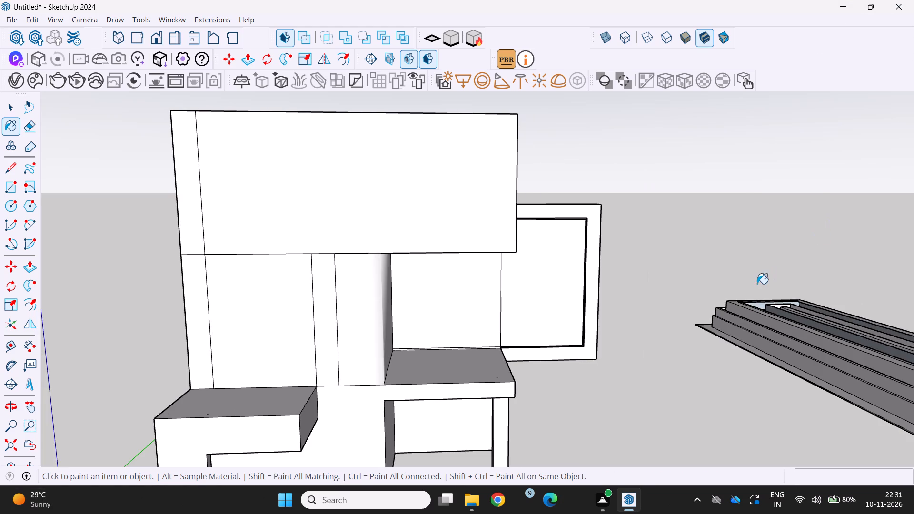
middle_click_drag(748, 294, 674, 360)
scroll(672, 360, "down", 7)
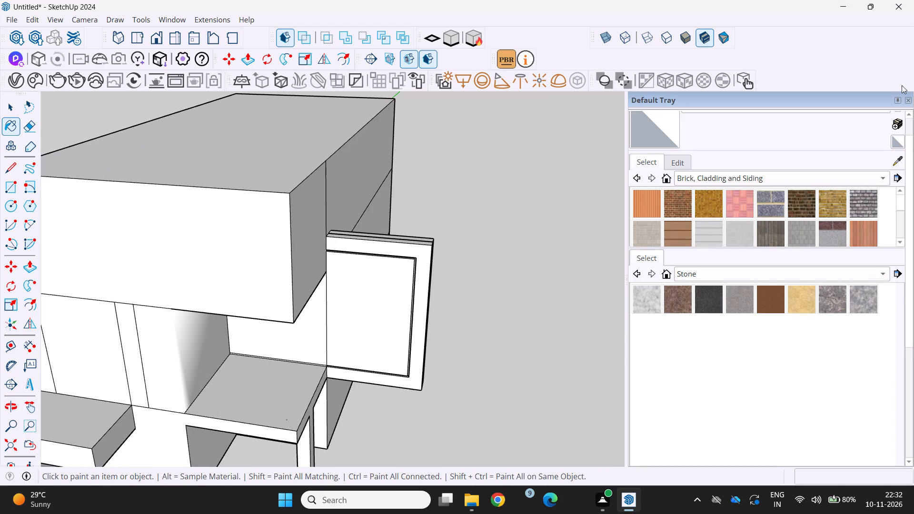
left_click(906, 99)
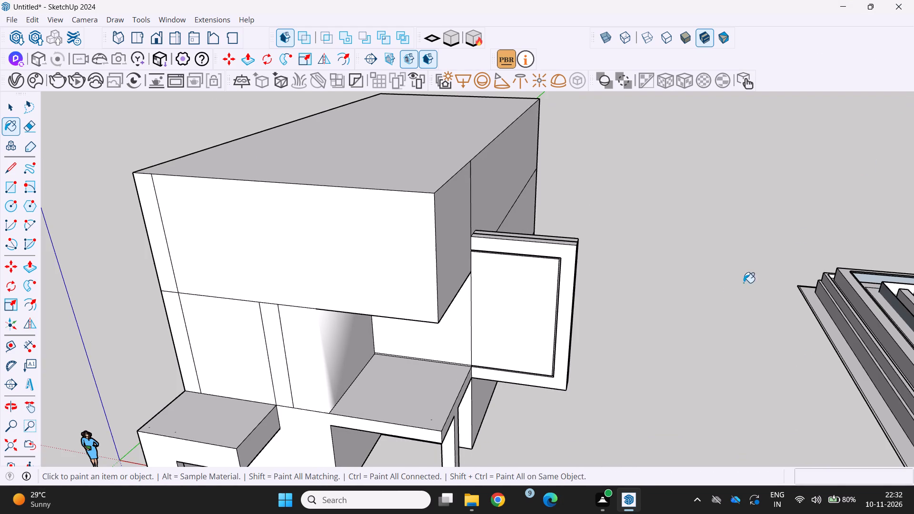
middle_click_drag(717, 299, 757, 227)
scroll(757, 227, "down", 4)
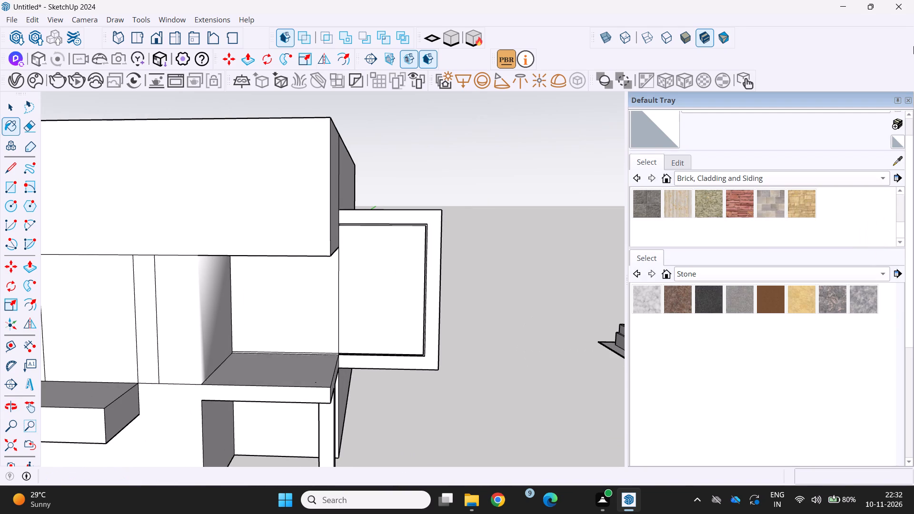
Inspect the house model from the front, from underneath and from above to check the cleaned-up facade.
left_click(908, 98)
scroll(818, 216, "down", 4)
middle_click_drag(794, 222, 760, 221)
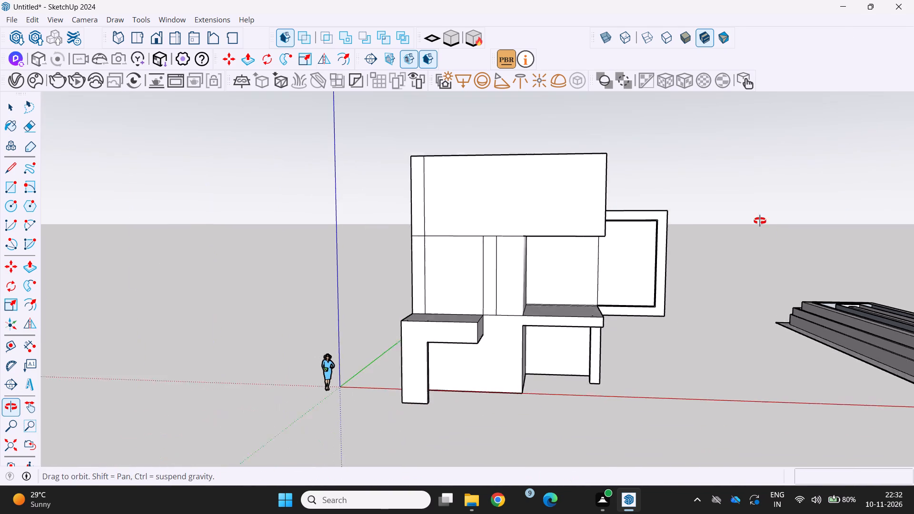
middle_click_drag(760, 221, 746, 217)
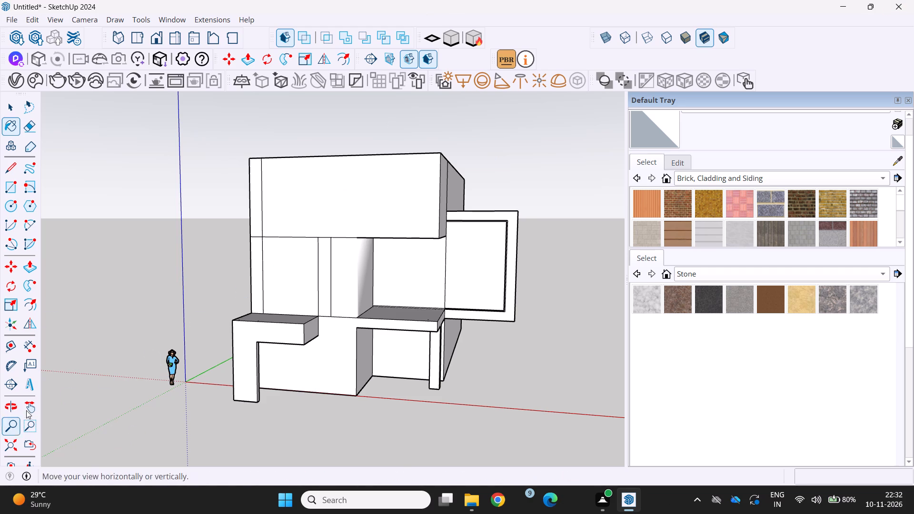
scroll(38, 385, "down", 3)
scroll(71, 357, "down", 3)
scroll(158, 365, "down", 1)
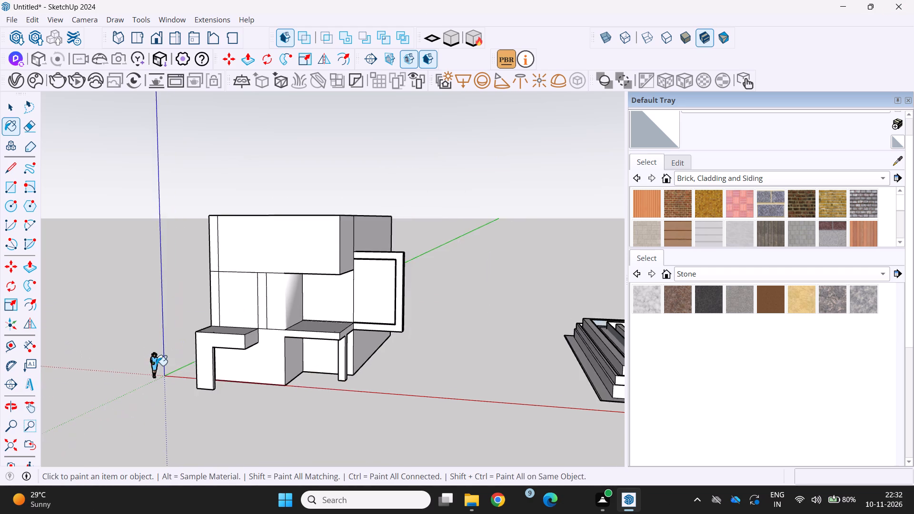
middle_click_drag(157, 366, 189, 79)
middle_click_drag(119, 184, 119, 182)
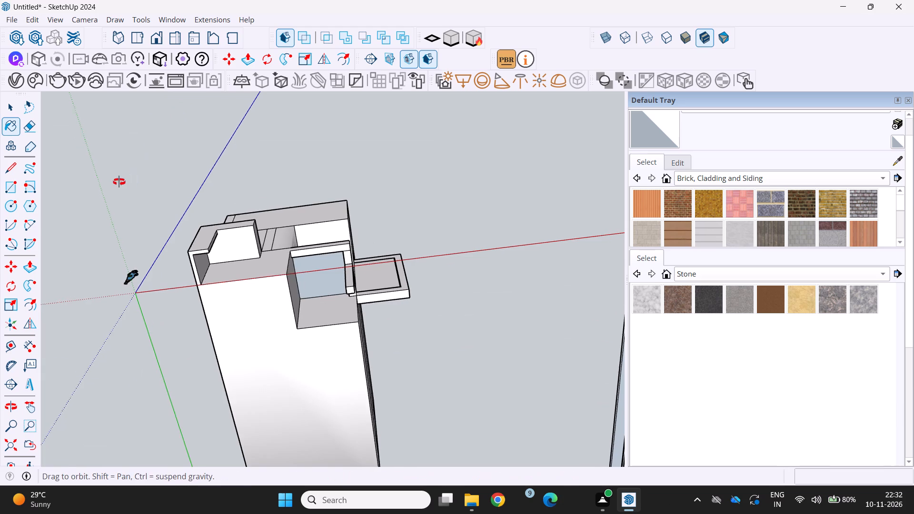
middle_click_drag(119, 182, 102, 378)
middle_click_drag(163, 242, 227, 415)
scroll(242, 393, "up", 2)
middle_click_drag(246, 390, 247, 389)
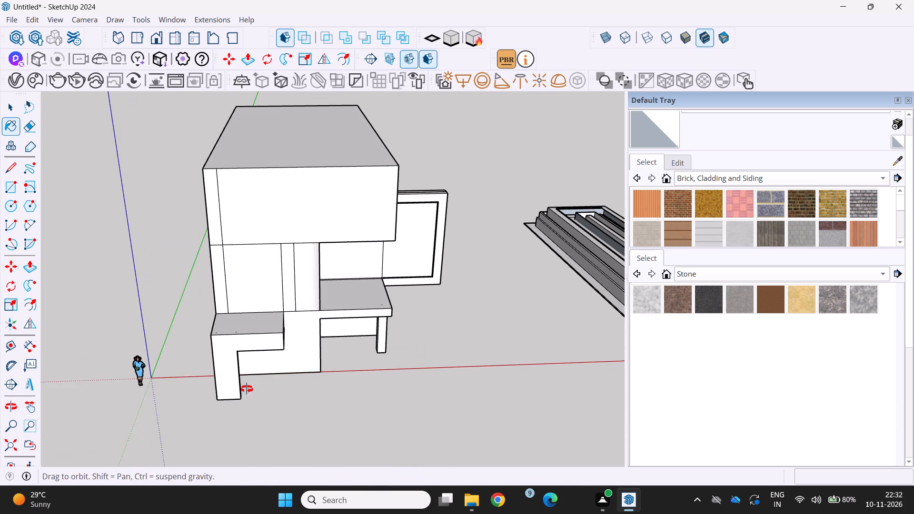
middle_click_drag(247, 389, 231, 405)
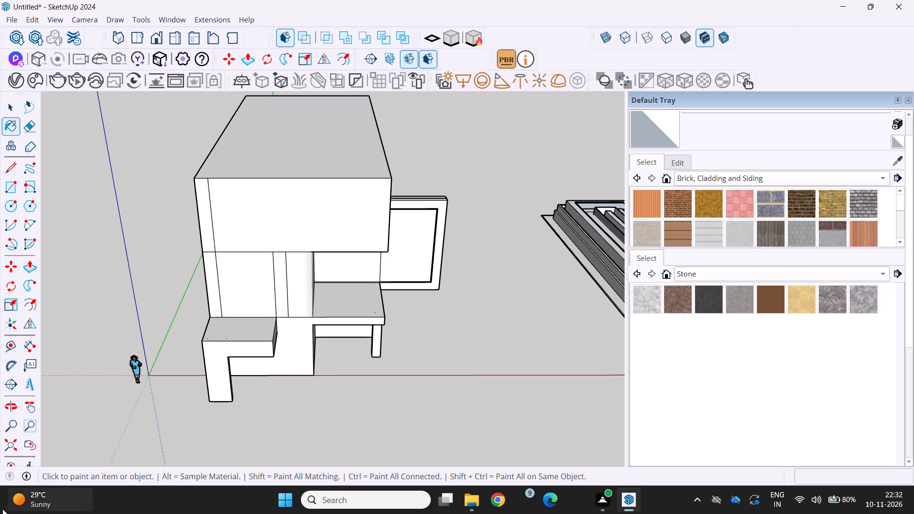
Examine the overall layout of the house, the separate stepped structure and the ground circles from farther away.
left_click(910, 99)
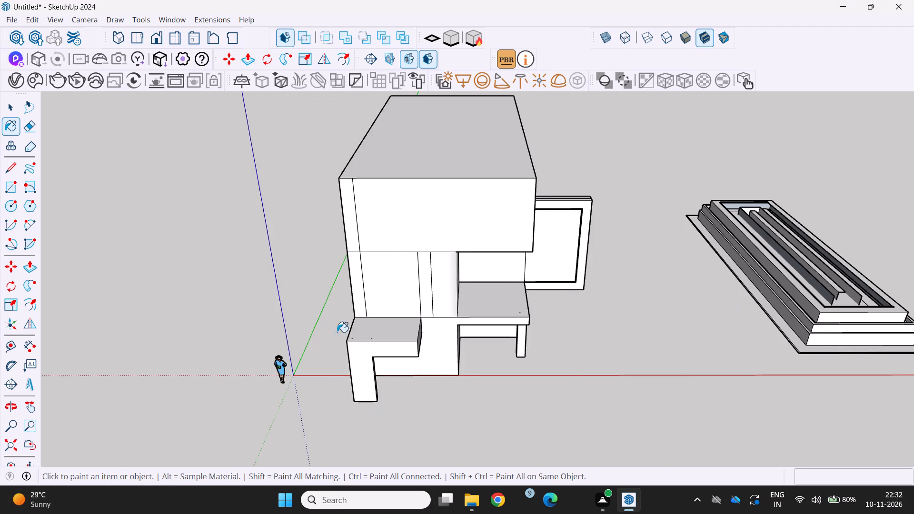
scroll(330, 304, "down", 1)
middle_click_drag(332, 304, 206, 264)
scroll(443, 307, "down", 4)
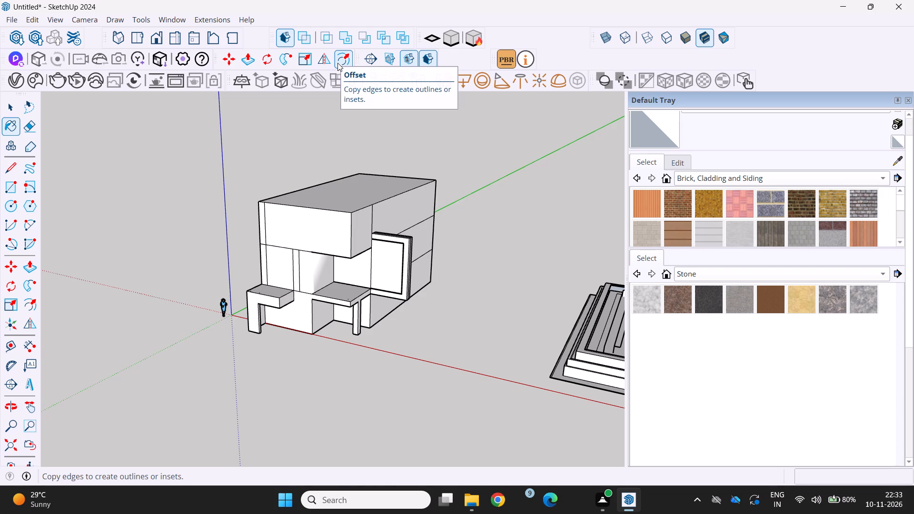
scroll(322, 41, "down", 1)
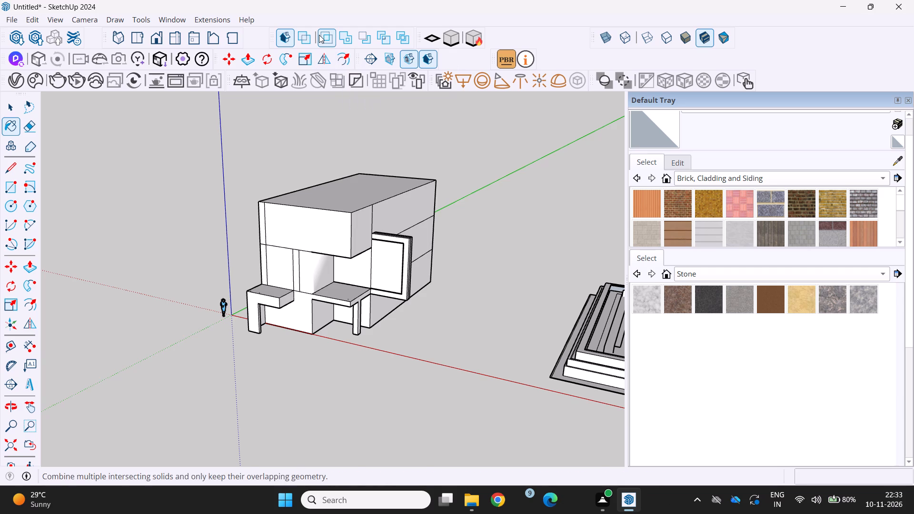
scroll(319, 35, "down", 1)
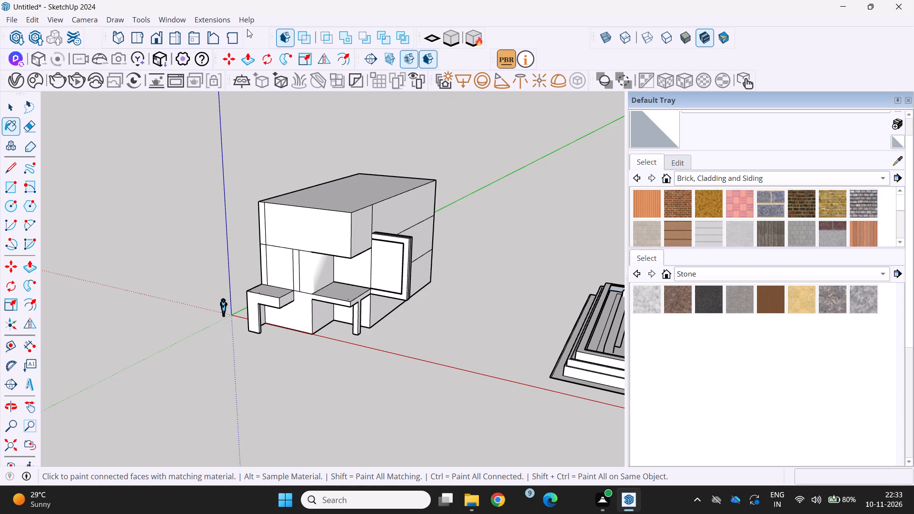
scroll(253, 33, "down", 1)
key("Left")
left_click(910, 102)
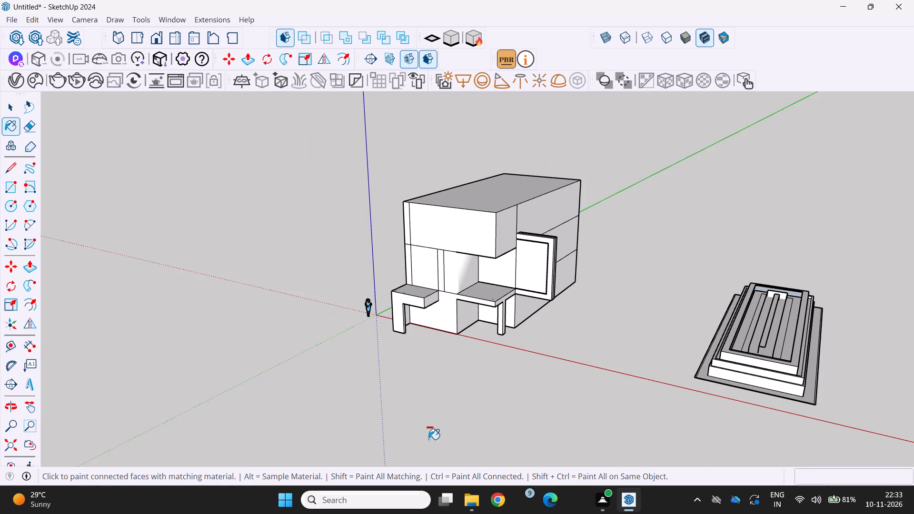
scroll(385, 509, "down", 1)
scroll(315, 319, "down", 2)
middle_click_drag(314, 316, 359, 251)
scroll(407, 350, "up", 3)
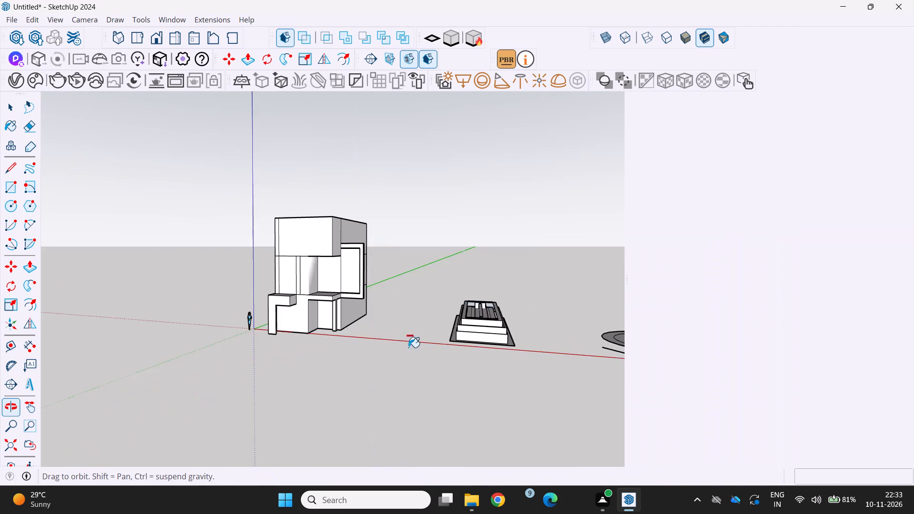
scroll(377, 378, "down", 5)
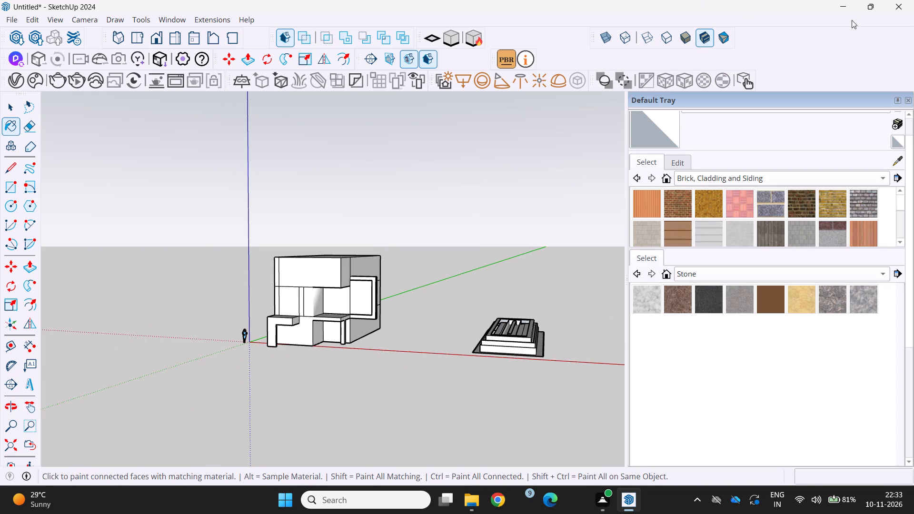
left_click(911, 102)
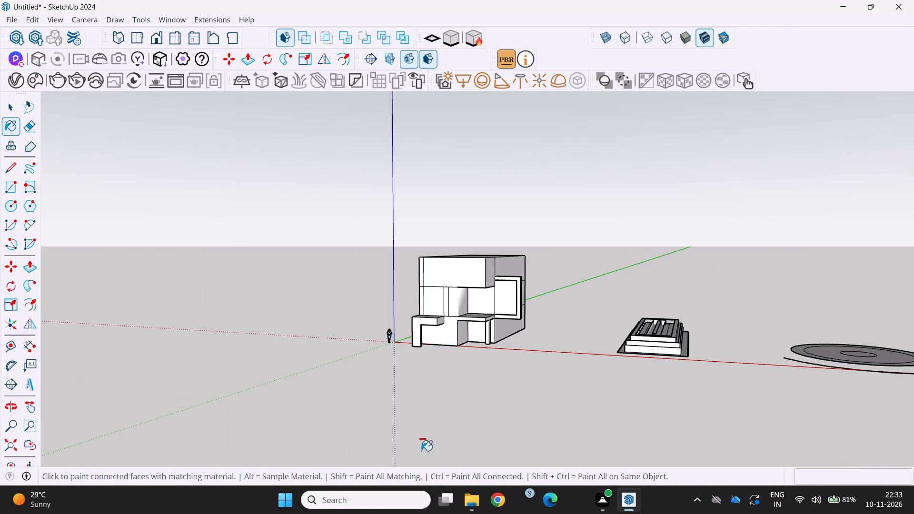
scroll(309, 298, "up", 1)
middle_click_drag(309, 297, 323, 323)
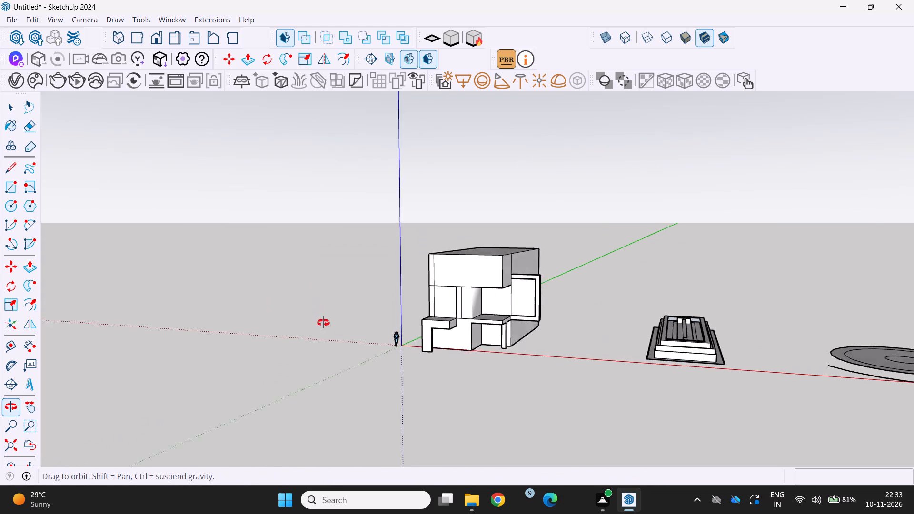
middle_click_drag(323, 323, 355, 318)
scroll(424, 290, "up", 5)
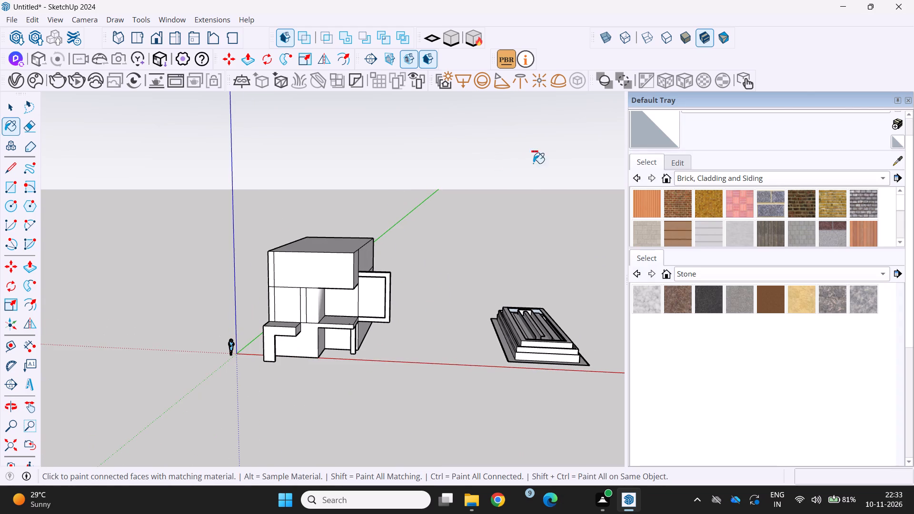
Close the Default Tray and leave the Paint Bucket for the Select tool.
left_click(906, 101)
key("space")
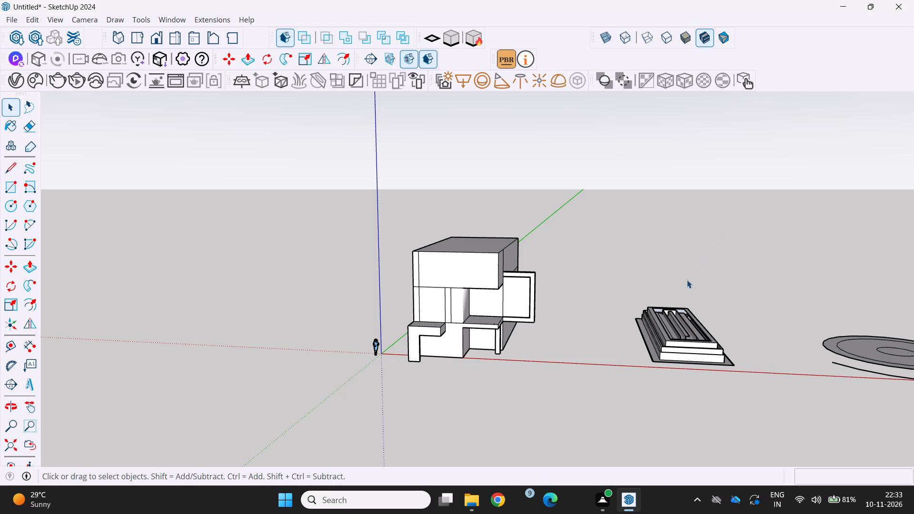
Examine the front facade up close, including its narrow vertical strip, recess and ledges, and view the house from above.
scroll(451, 342, "up", 5)
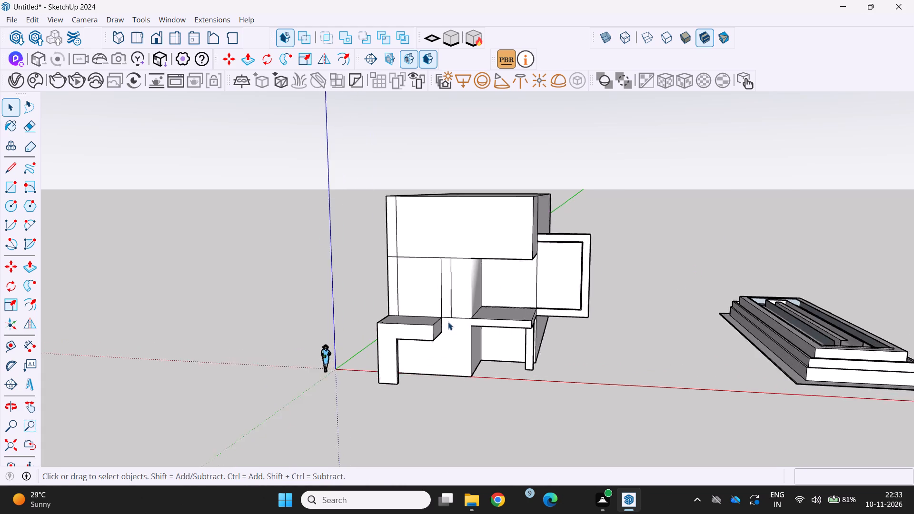
scroll(448, 322, "up", 1)
middle_click_drag(444, 327, 482, 273)
scroll(482, 272, "up", 4)
middle_click_drag(472, 272, 463, 298)
scroll(450, 305, "up", 1)
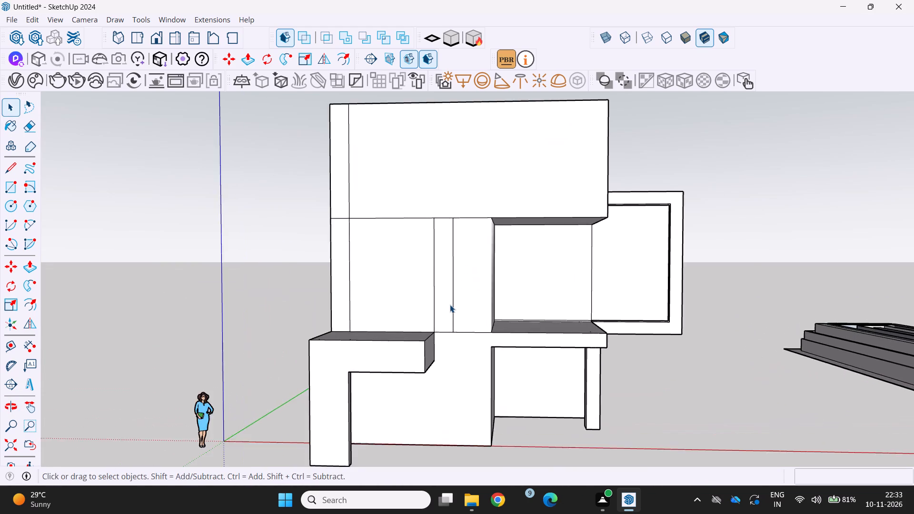
scroll(450, 305, "up", 3)
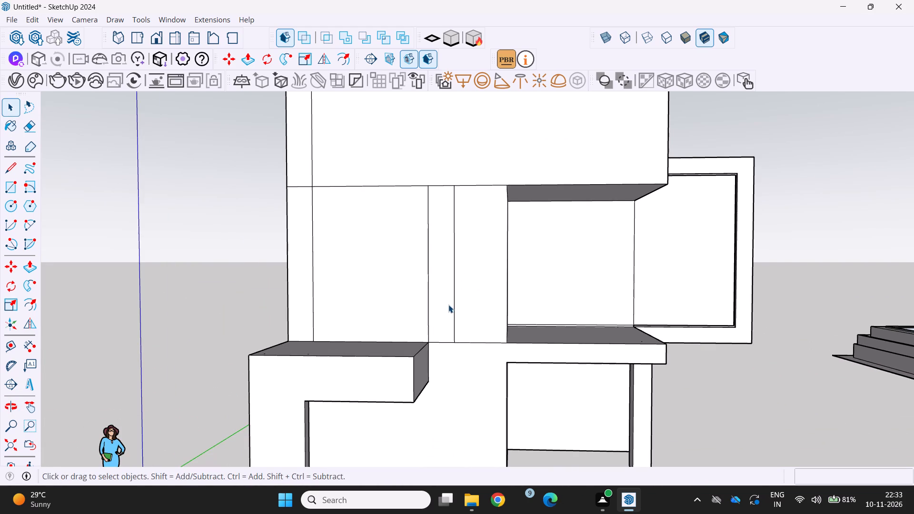
middle_click_drag(412, 284, 428, 297)
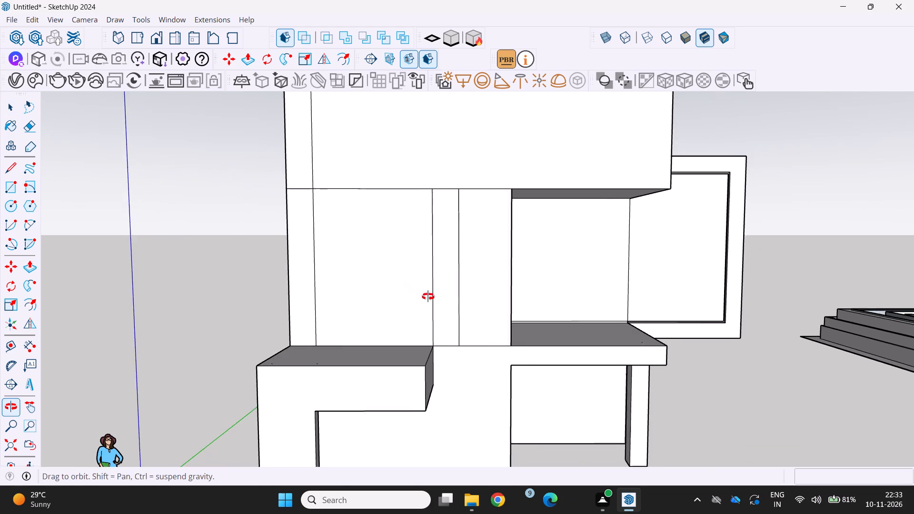
middle_click_drag(428, 297, 430, 297)
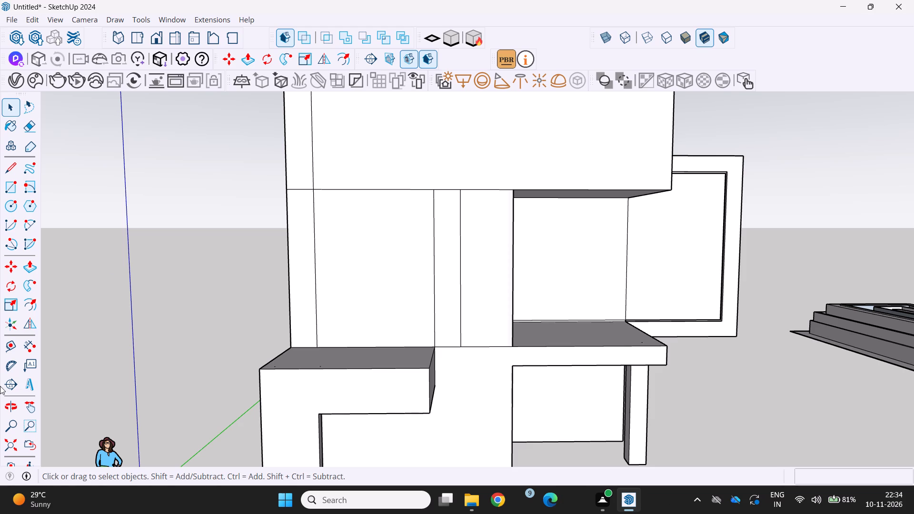
scroll(247, 249, "down", 6)
middle_click_drag(251, 252, 271, 343)
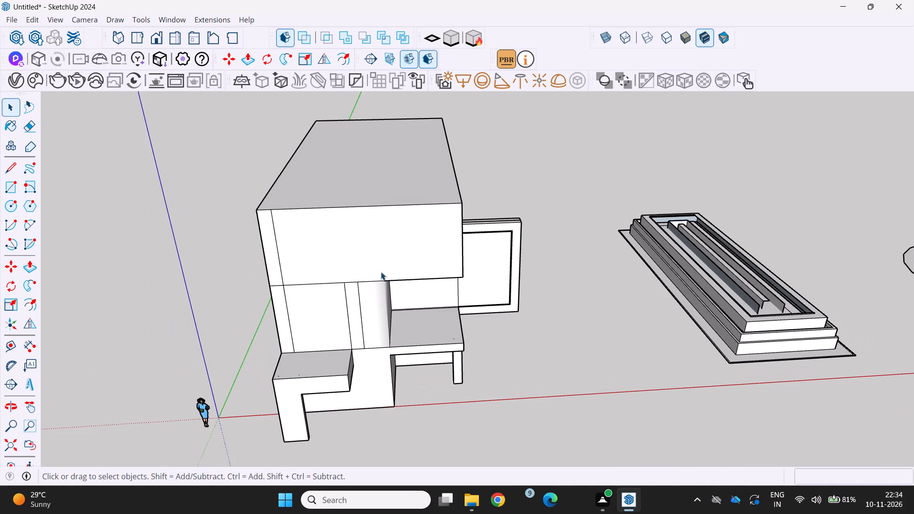
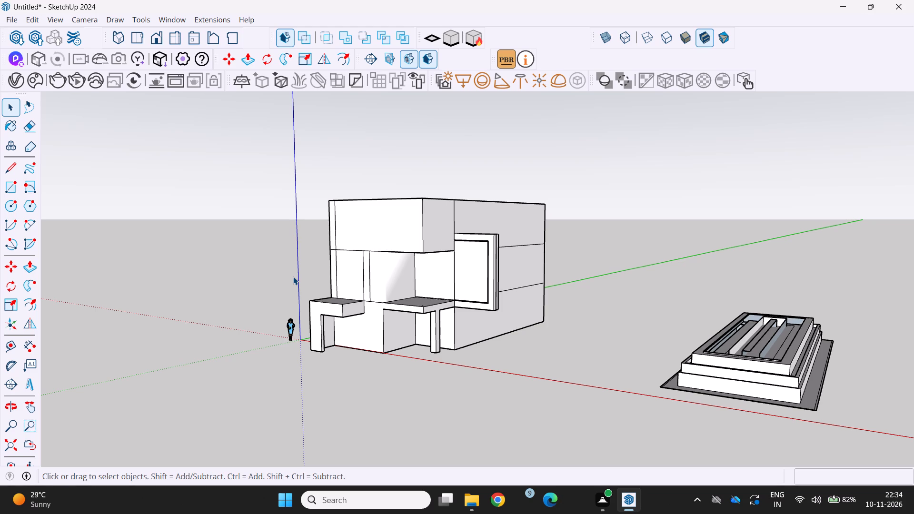
Inspect the house from underneath, above and the front, together with the stepped structure and ground circles.
scroll(247, 218, "down", 2)
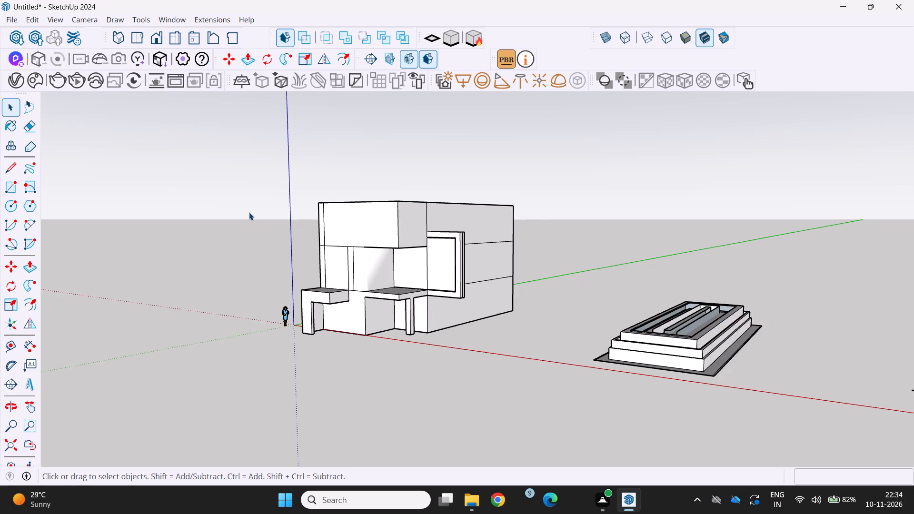
middle_click_drag(249, 212, 338, 313)
middle_click_drag(338, 256, 490, 66)
scroll(310, 274, "up", 1)
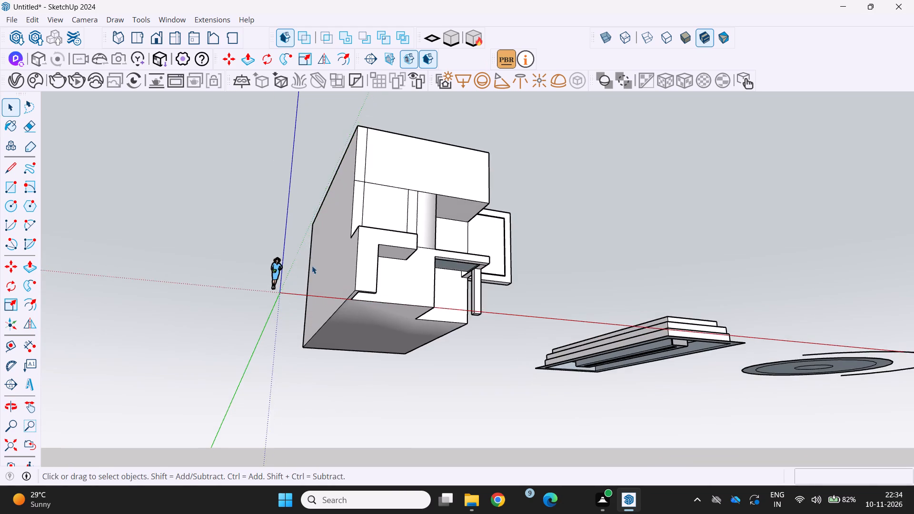
middle_click_drag(313, 253, 269, 372)
scroll(293, 331, "down", 4)
middle_click_drag(292, 318, 259, 366)
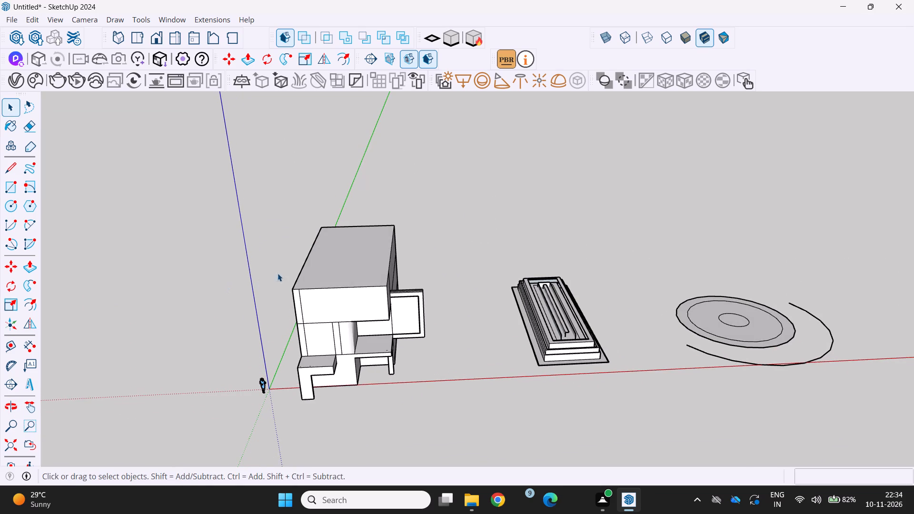
middle_click_drag(305, 249, 189, 211)
scroll(372, 327, "up", 1)
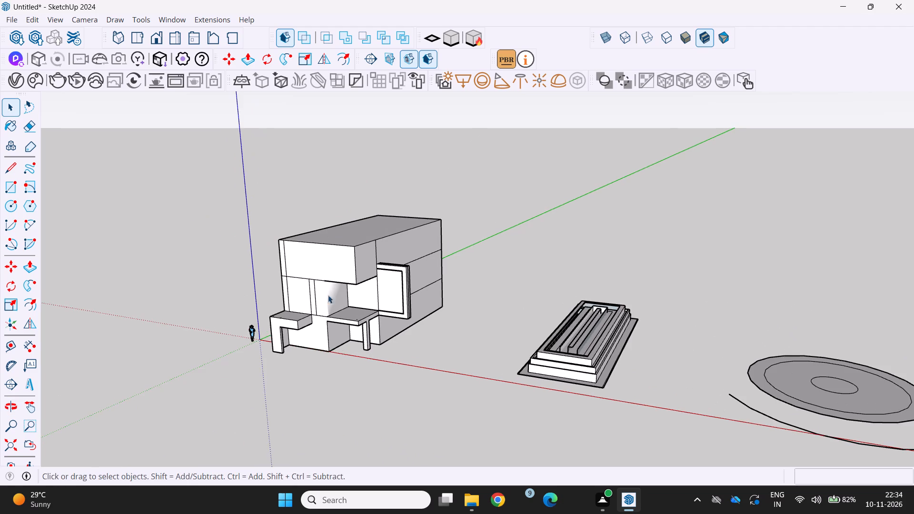
middle_click_drag(279, 276, 416, 171)
middle_click_drag(250, 277, 239, 312)
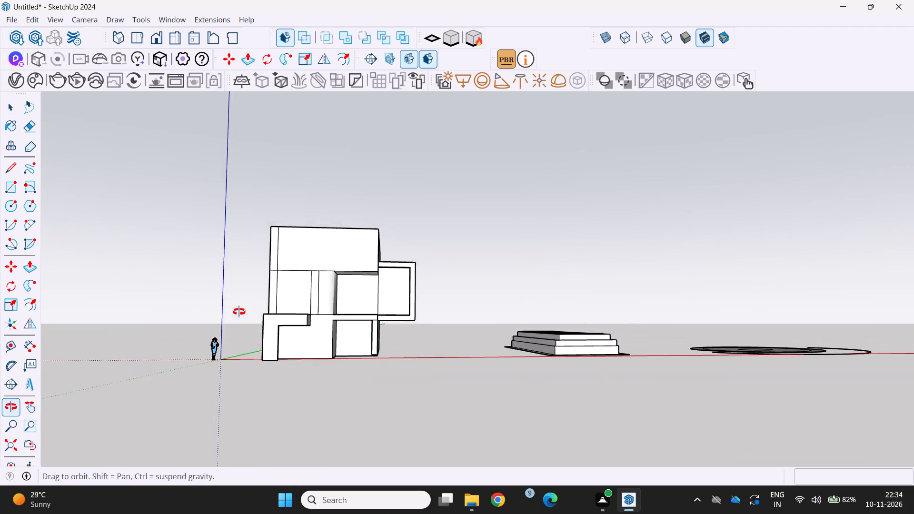
middle_click_drag(239, 312, 172, 374)
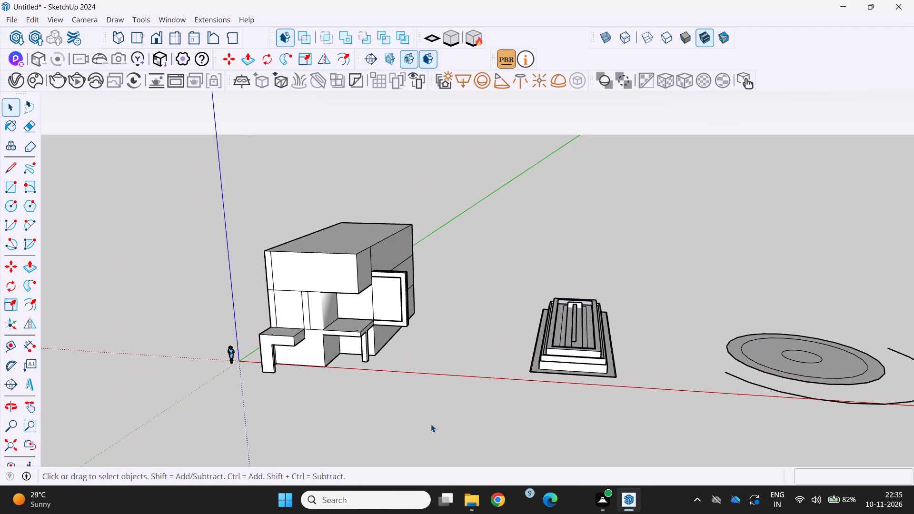
Examine the front facade, side frame panel and flat roof of the house at closer range.
scroll(305, 315, "up", 1)
middle_click_drag(299, 318, 224, 294)
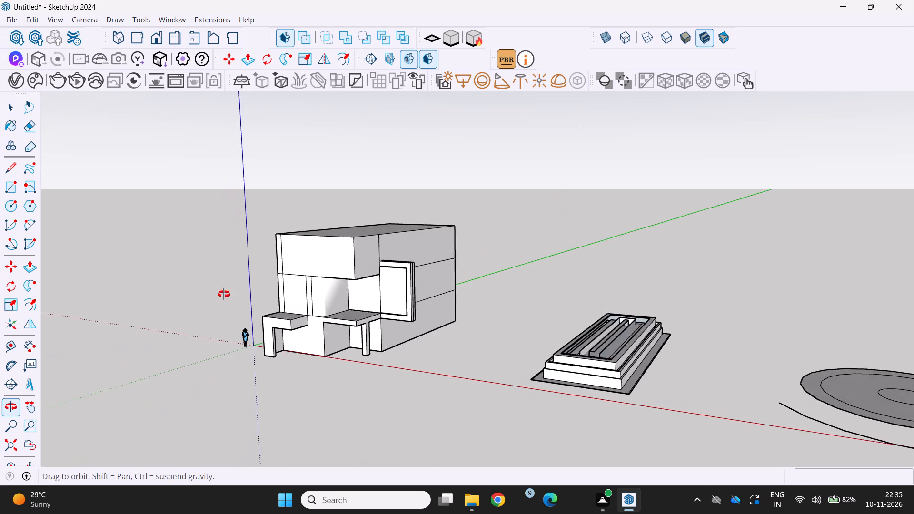
middle_click_drag(224, 294, 224, 294)
scroll(290, 300, "up", 3)
middle_click_drag(289, 302, 367, 306)
scroll(365, 306, "up", 3)
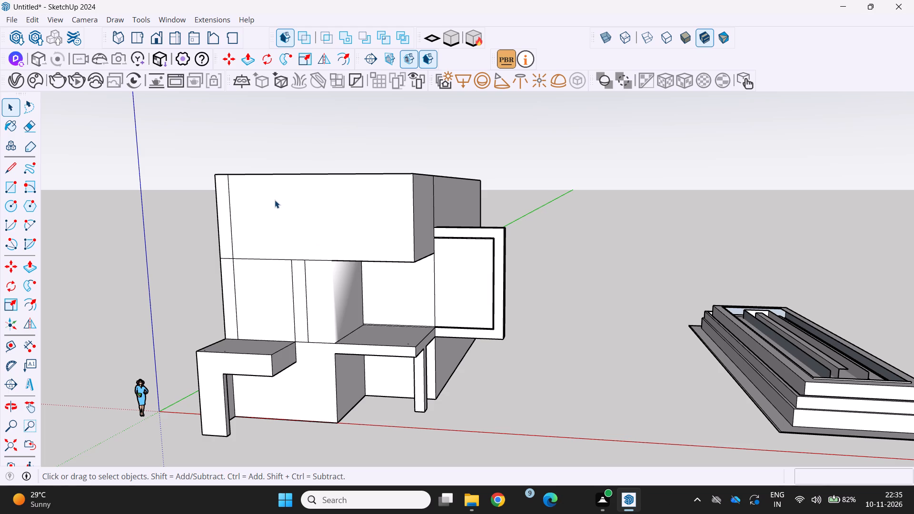
scroll(275, 170, "down", 2)
middle_click_drag(273, 189, 285, 249)
scroll(281, 235, "down", 1)
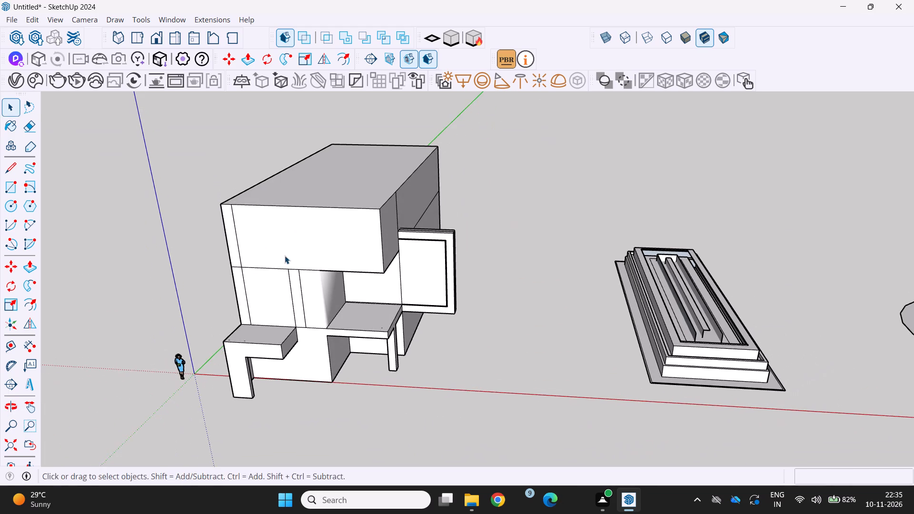
middle_click_drag(285, 256, 277, 255)
scroll(257, 246, "up", 2)
middle_click_drag(255, 245, 222, 251)
scroll(228, 243, "down", 1)
middle_click_drag(228, 242, 330, 228)
scroll(325, 233, "down", 4)
middle_click_drag(321, 231, 282, 240)
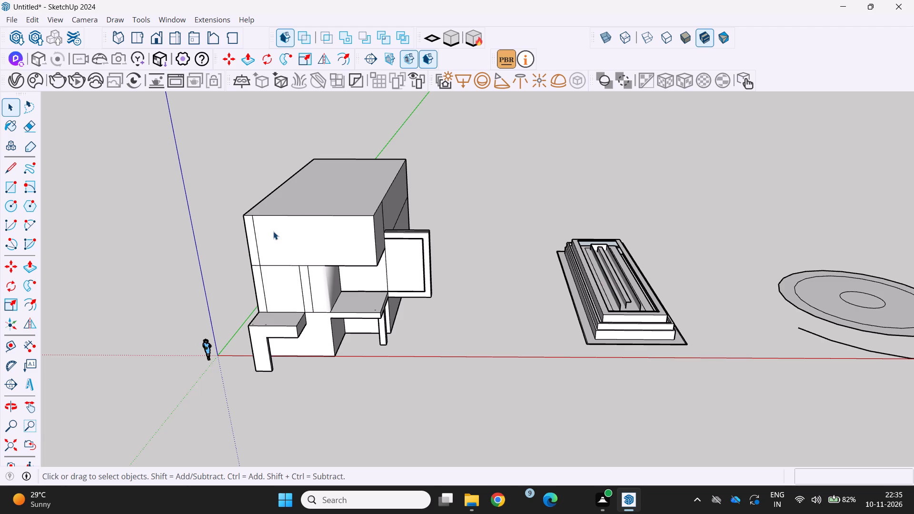
Examine the overall layout of the house, stepped structure and ground circles from farther away, at high and low angles.
scroll(297, 213, "down", 3)
middle_click_drag(292, 219, 195, 236)
middle_click_drag(219, 224, 154, 196)
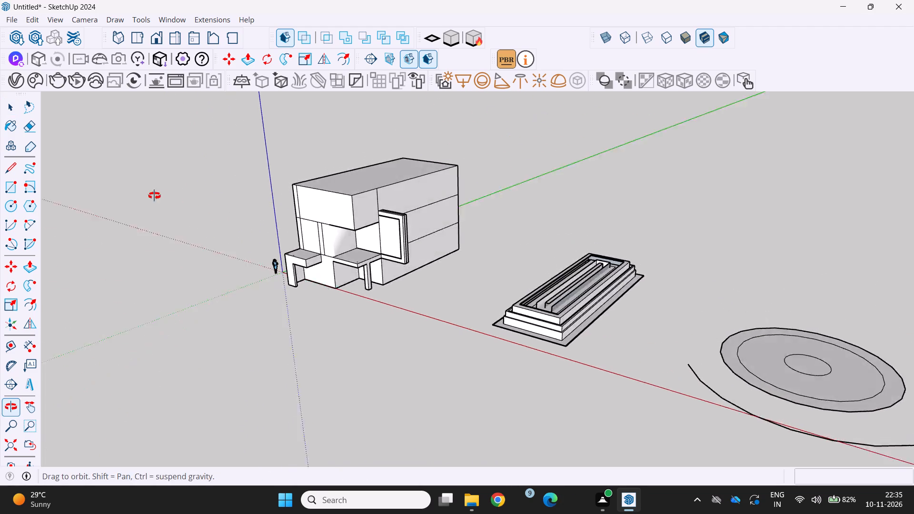
middle_click_drag(154, 196, 90, 193)
middle_click_drag(405, 313, 676, 315)
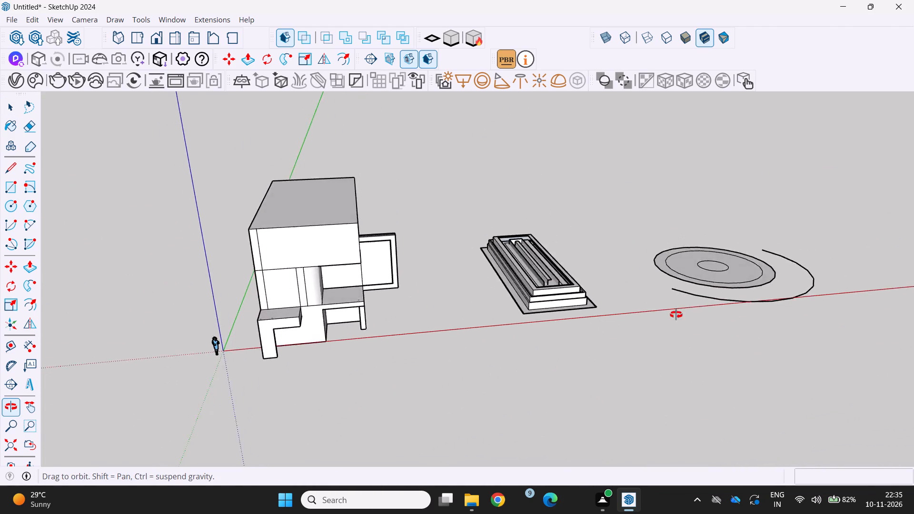
middle_click_drag(676, 315, 682, 288)
middle_click_drag(462, 400, 413, 348)
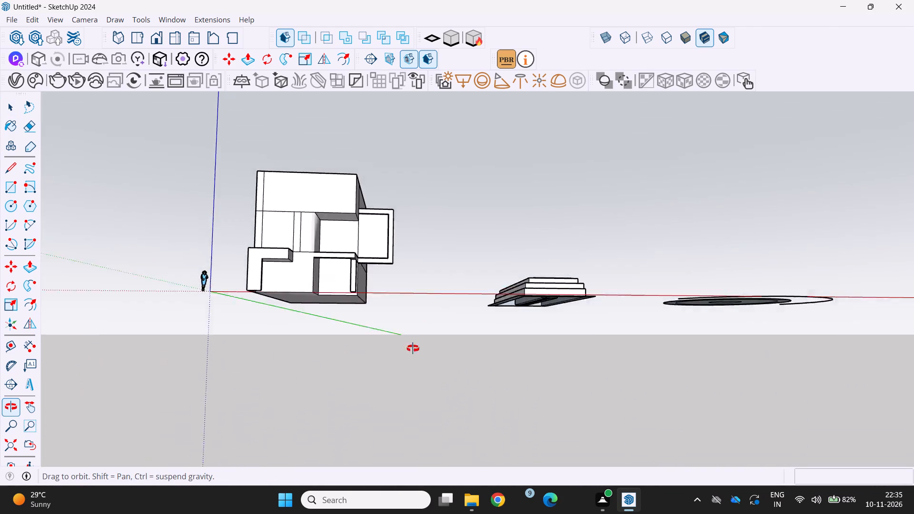
middle_click_drag(413, 348, 357, 405)
scroll(347, 299, "down", 1)
middle_click_drag(355, 315, 344, 363)
scroll(335, 299, "down", 2)
middle_click_drag(338, 300, 344, 304)
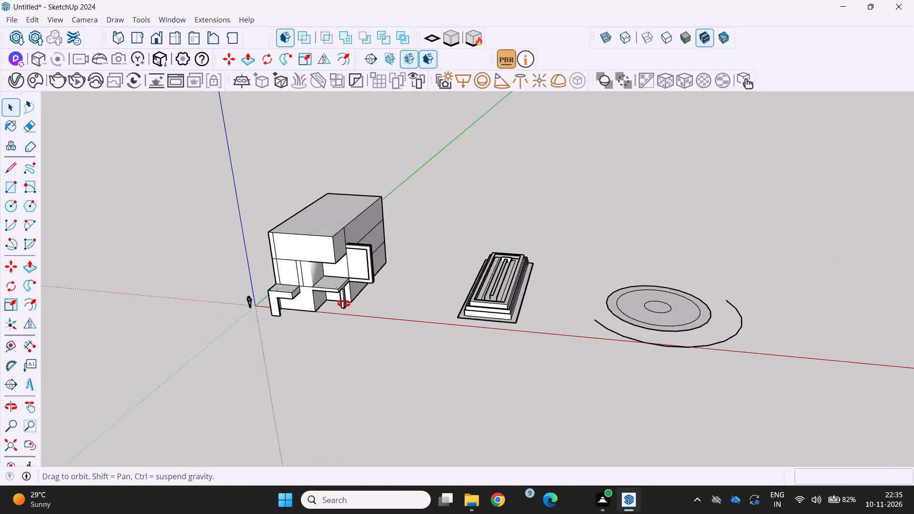
middle_click_drag(344, 304, 448, 303)
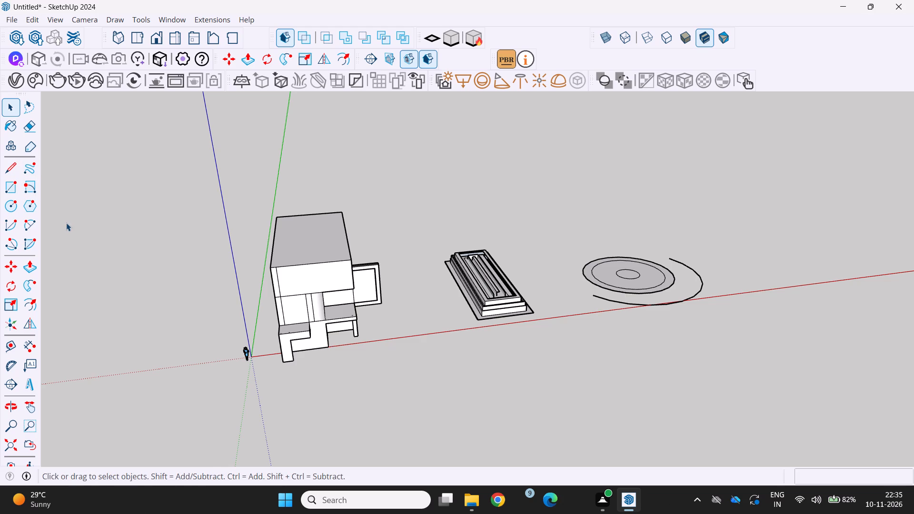
Erase the loose open arc curving around the outside of the concentric ground circles.
key("e")
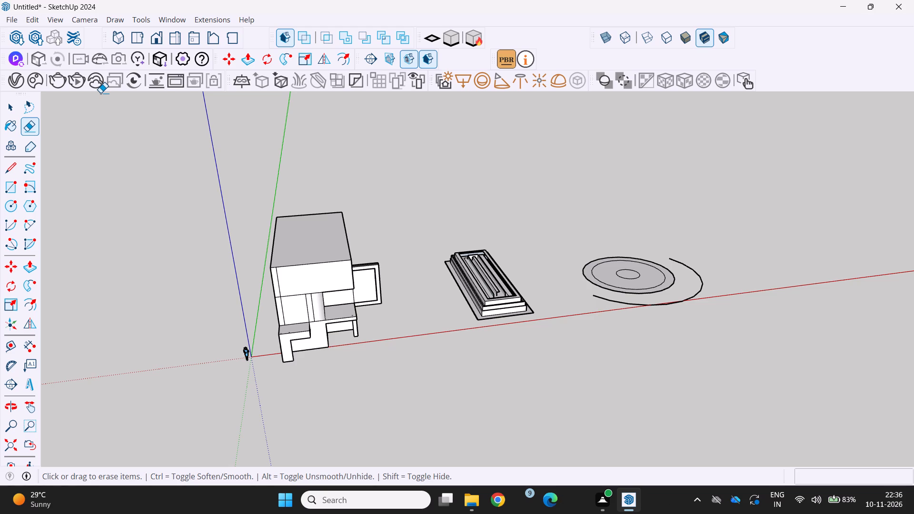
scroll(143, 190, "down", 2)
middle_click_drag(219, 316, 98, 356)
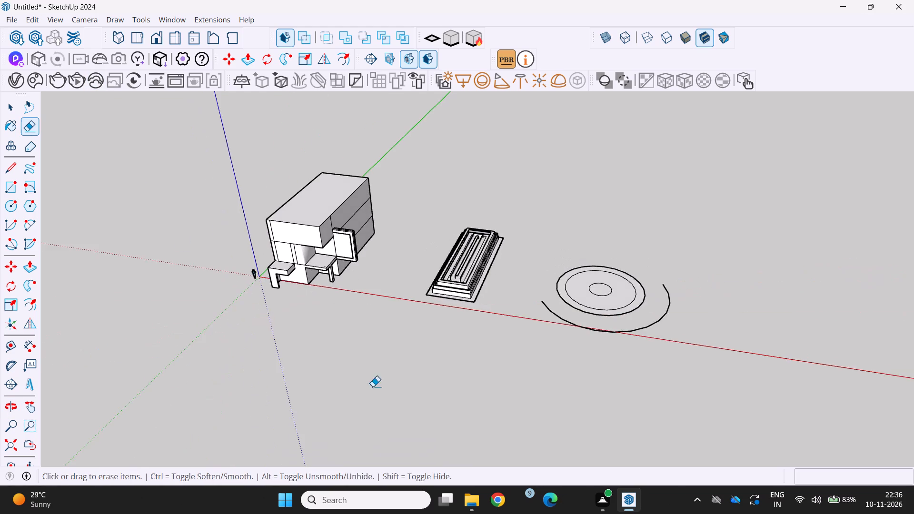
scroll(392, 334, "up", 3)
scroll(419, 287, "up", 1)
middle_click_drag(421, 286, 308, 259)
scroll(419, 281, "down", 5)
middle_click_drag(418, 281, 468, 295)
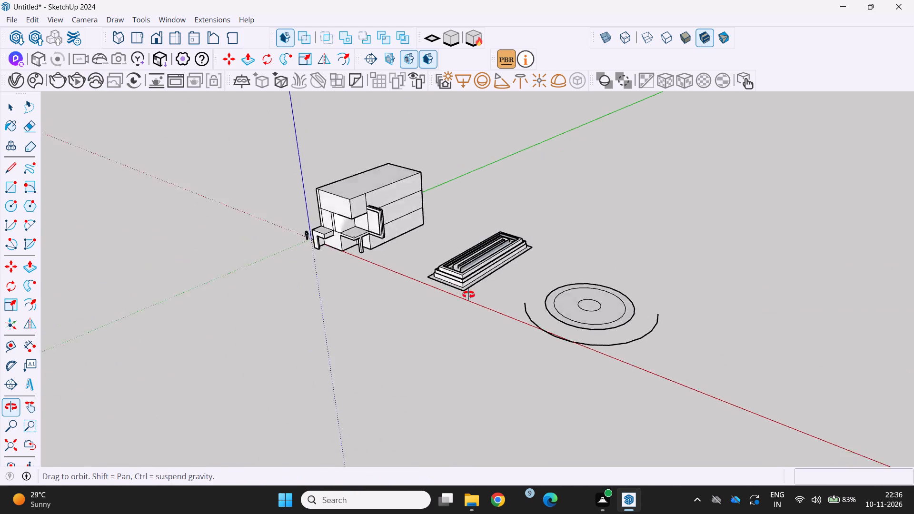
middle_click_drag(468, 295, 609, 313)
scroll(614, 296, "up", 8)
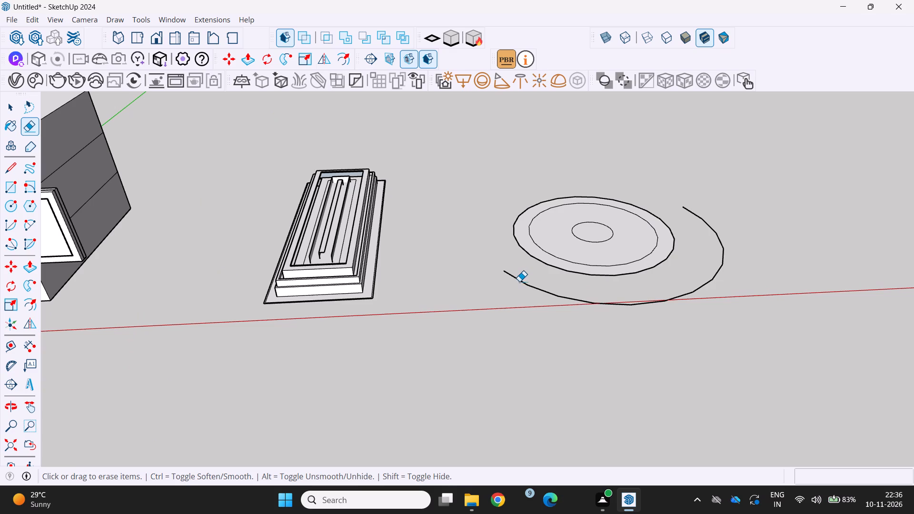
left_click(520, 281)
middle_click_drag(527, 282, 483, 299)
scroll(575, 300, "up", 1)
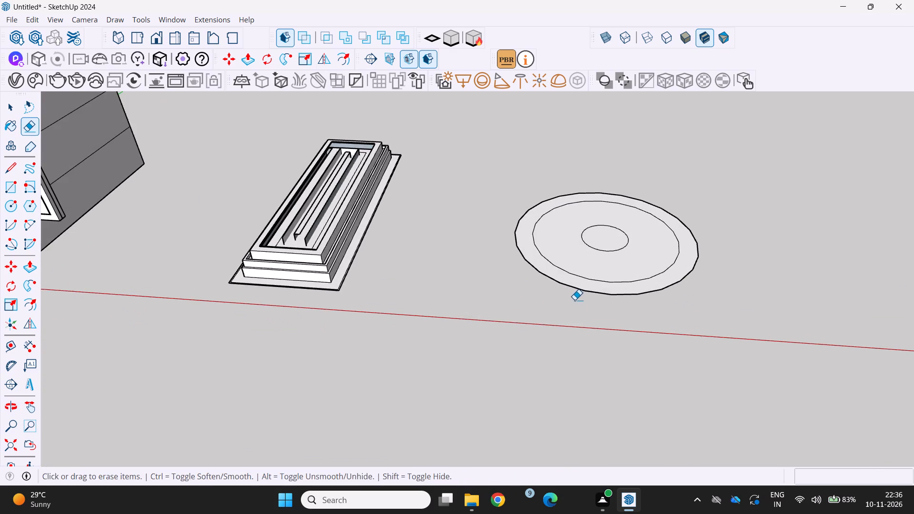
middle_click_drag(575, 298, 506, 322)
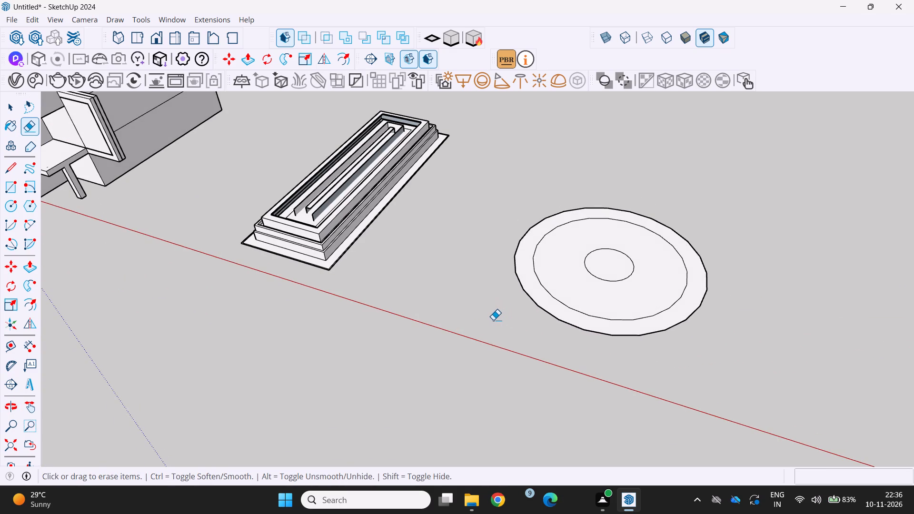
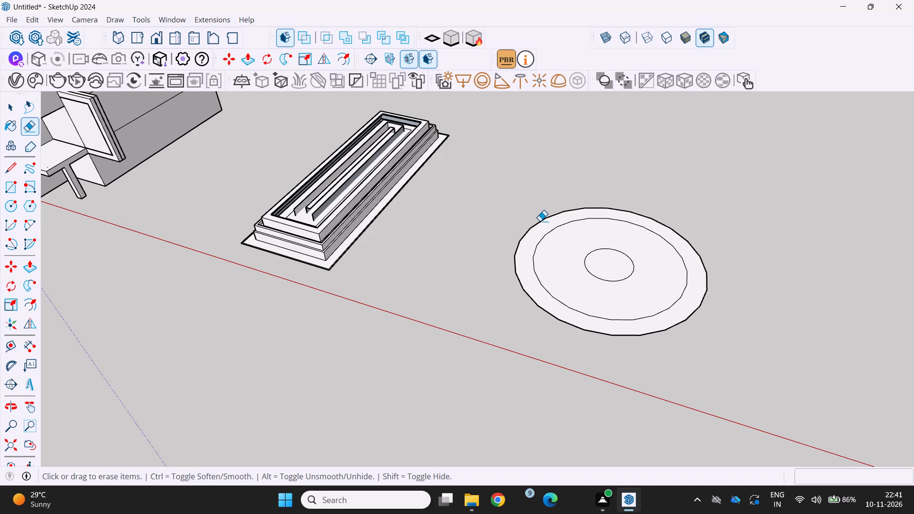
Examine the overall layout of the house, stepped structure and ground circles from farther away, at low and high front angles.
scroll(483, 303, "down", 2, "ctrl")
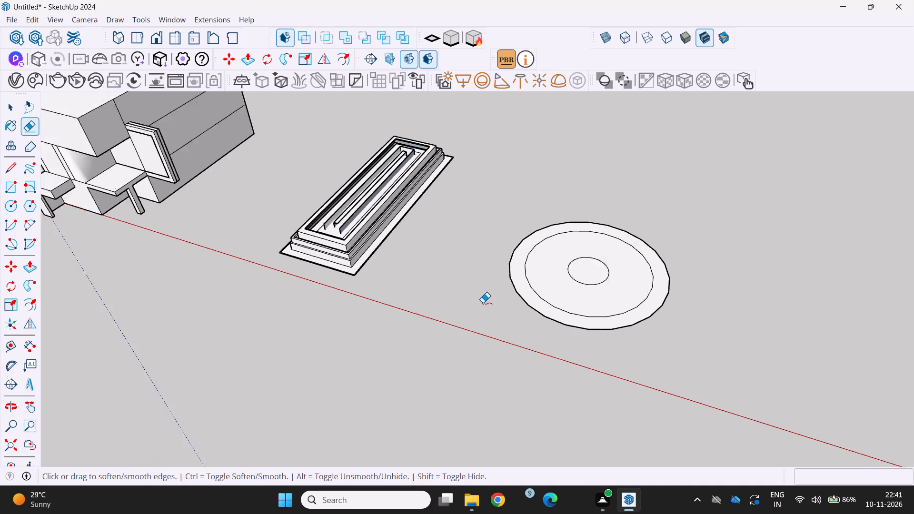
scroll(483, 303, "down", 1, "ctrl")
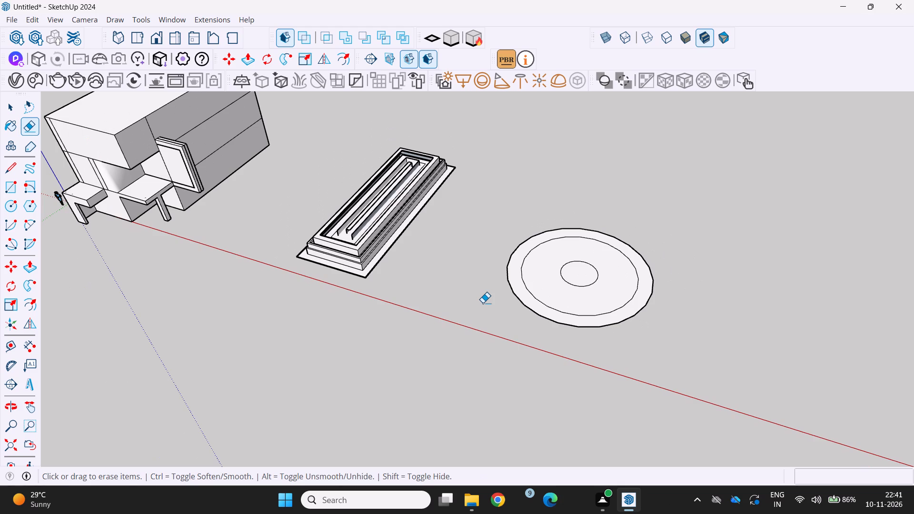
left_click(483, 303)
scroll(477, 340, "down", 7, "ctrl")
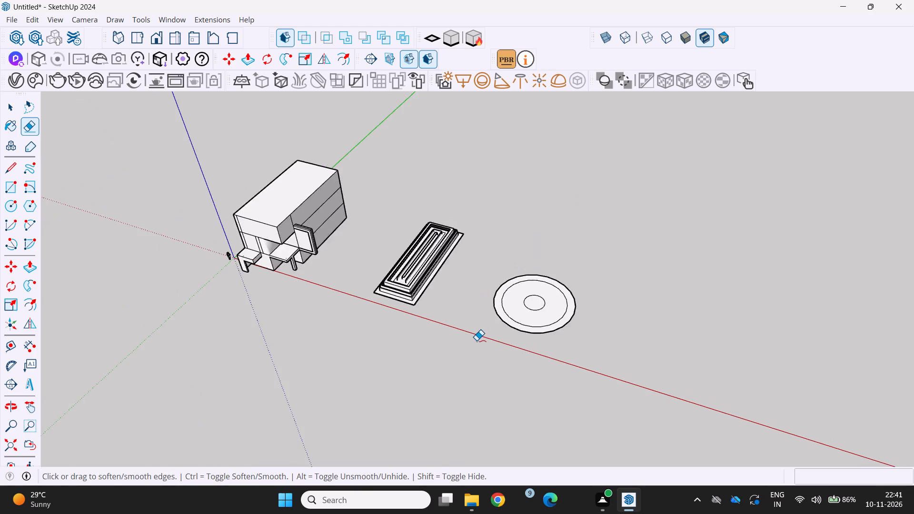
scroll(477, 340, "down", 3, "ctrl")
scroll(259, 308, "up", 1)
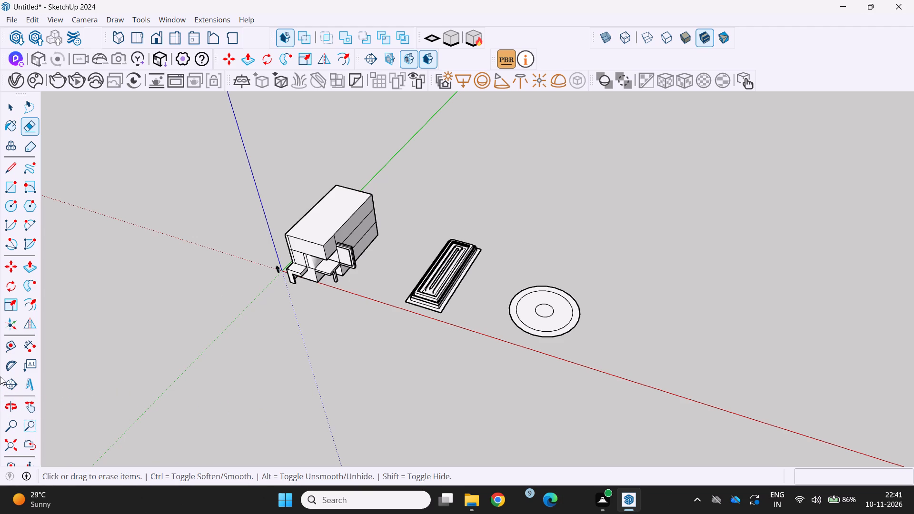
scroll(27, 386, "down", 1)
scroll(93, 325, "down", 1)
middle_click_drag(118, 333, 243, 288)
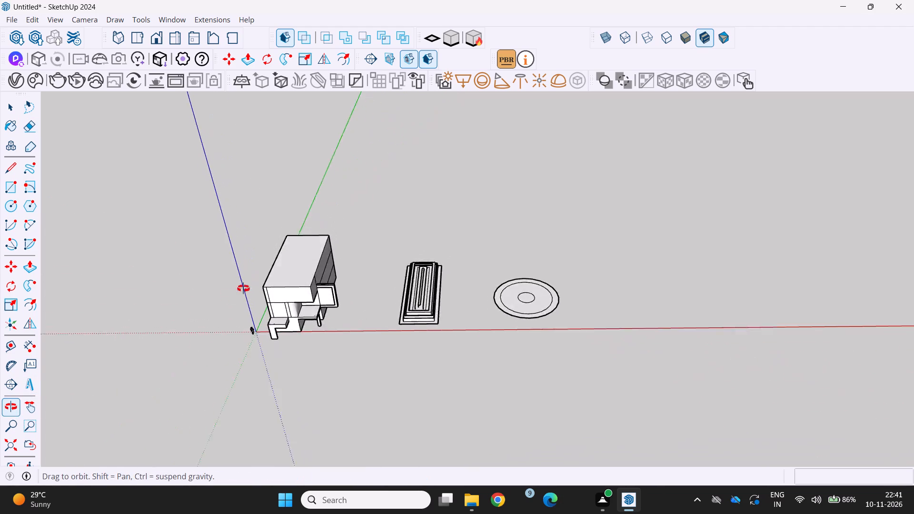
middle_click_drag(243, 288, 261, 278)
scroll(287, 301, "up", 2)
middle_click_drag(274, 300, 202, 265)
scroll(277, 287, "up", 4)
middle_click_drag(250, 290, 306, 255)
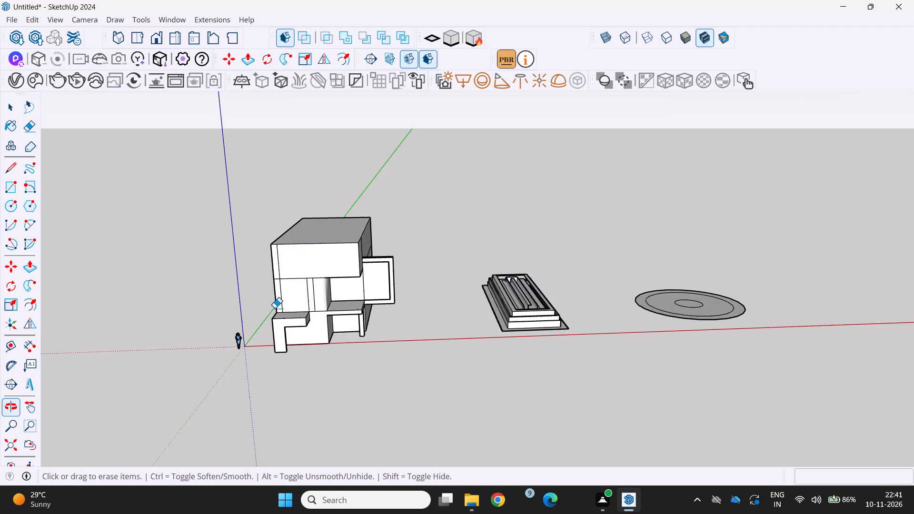
scroll(266, 317, "up", 3)
middle_click_drag(252, 321, 383, 255)
scroll(383, 255, "down", 1)
middle_click_drag(377, 267, 299, 349)
scroll(330, 278, "down", 1)
middle_click_drag(328, 279, 218, 336)
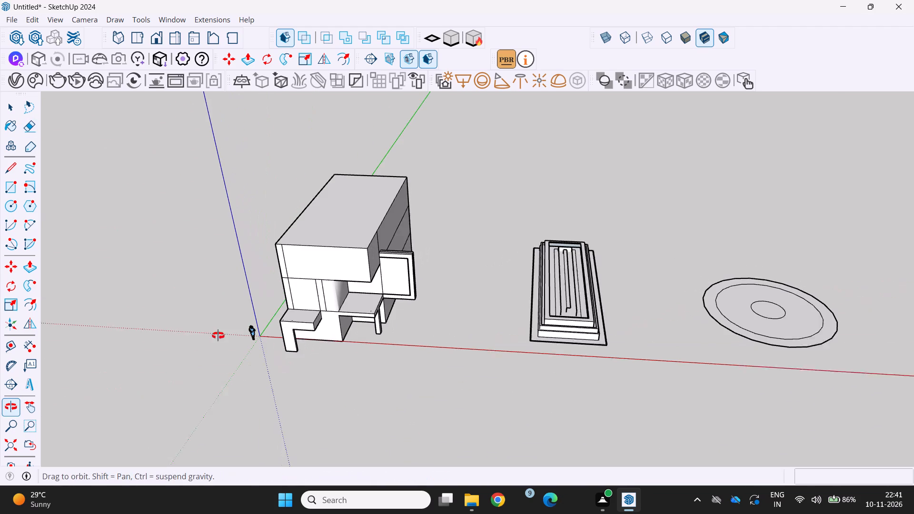
middle_click_drag(218, 336, 217, 335)
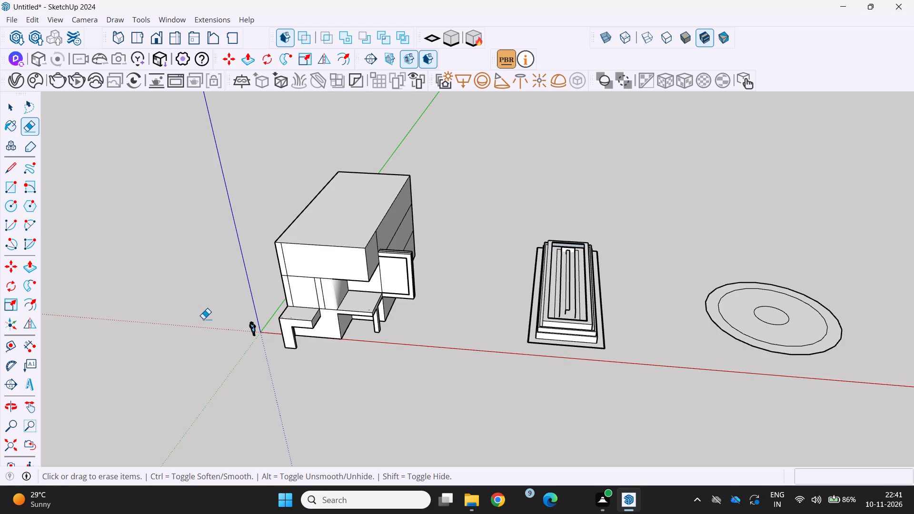
middle_click_drag(251, 256, 251, 294)
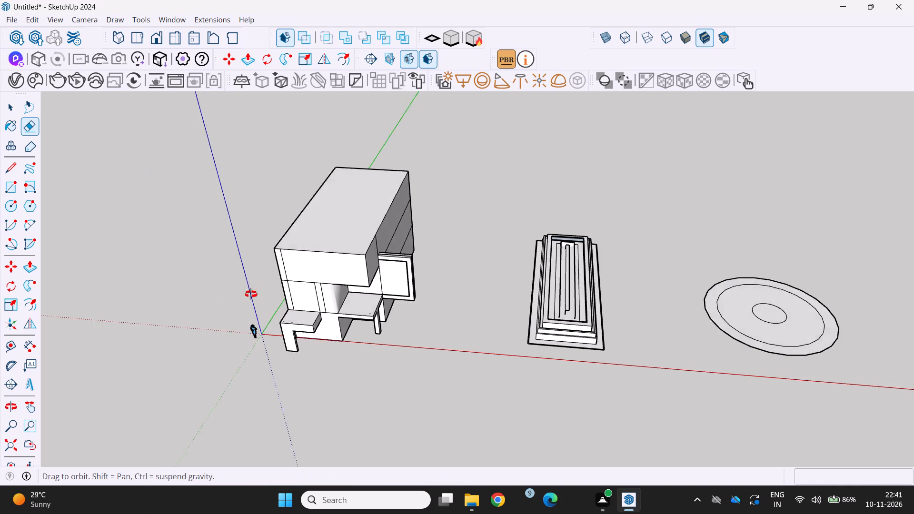
middle_click_drag(251, 294, 231, 304)
Examine the house's roof, side wall, frame panel and front facade at closer range.
scroll(284, 244, "up", 2)
middle_click_drag(280, 242, 299, 208)
scroll(292, 215, "up", 1)
scroll(332, 235, "up", 1)
middle_click_drag(331, 235, 330, 235)
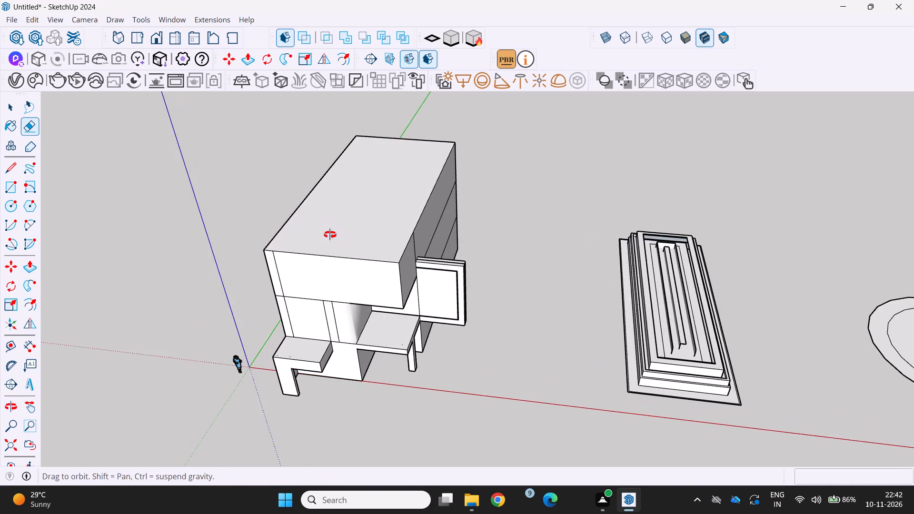
middle_click_drag(330, 235, 375, 193)
scroll(352, 320, "up", 1)
middle_click_drag(352, 320, 261, 316)
scroll(296, 257, "down", 3)
middle_click_drag(300, 255, 191, 257)
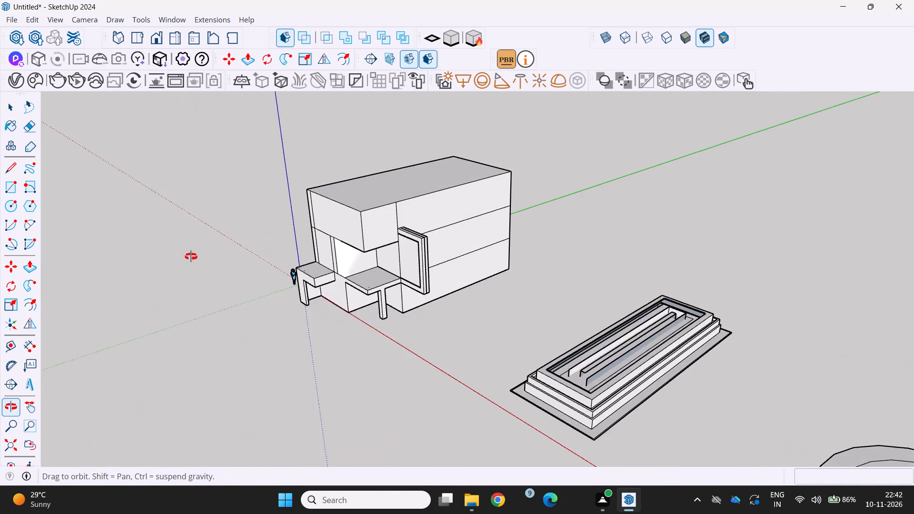
middle_click_drag(191, 257, 191, 255)
scroll(387, 217, "up", 4)
middle_click_drag(370, 213, 306, 219)
scroll(377, 237, "up", 4)
middle_click_drag(381, 231, 407, 201)
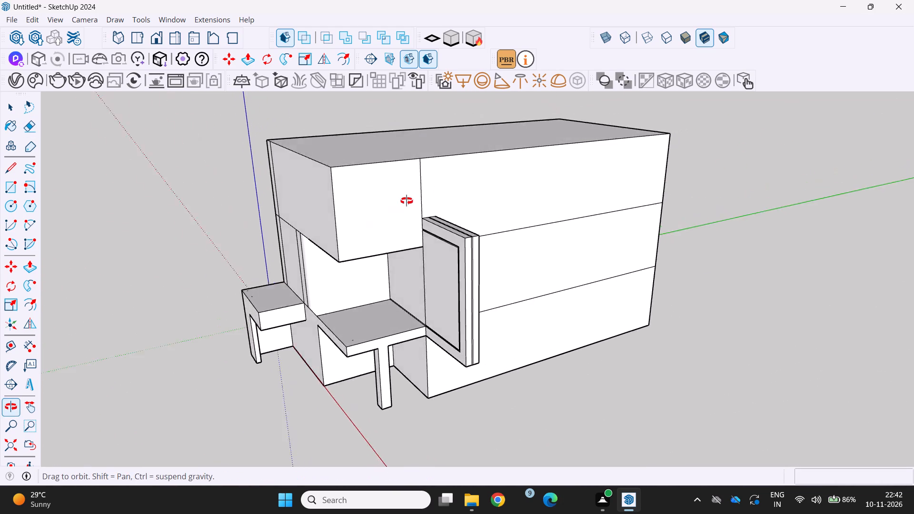
middle_click_drag(407, 201, 433, 184)
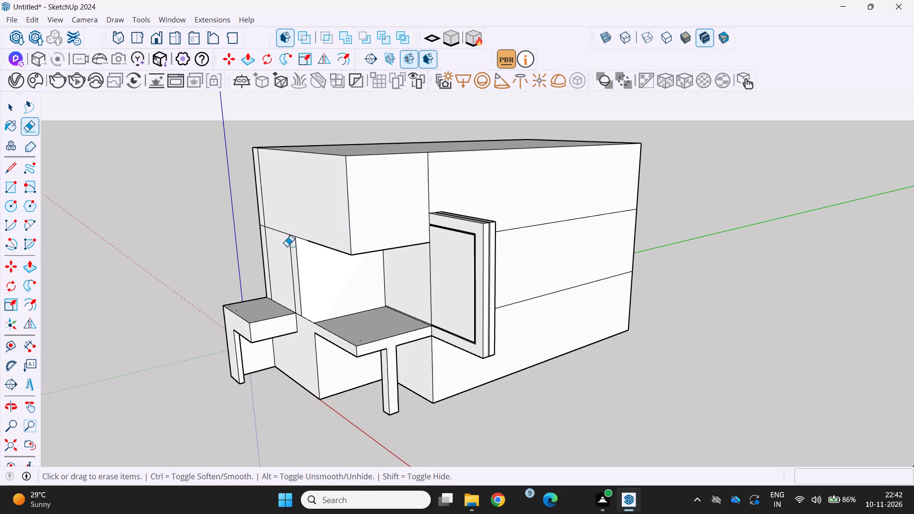
middle_click_drag(290, 251, 421, 227)
middle_click_drag(239, 431, 355, 343)
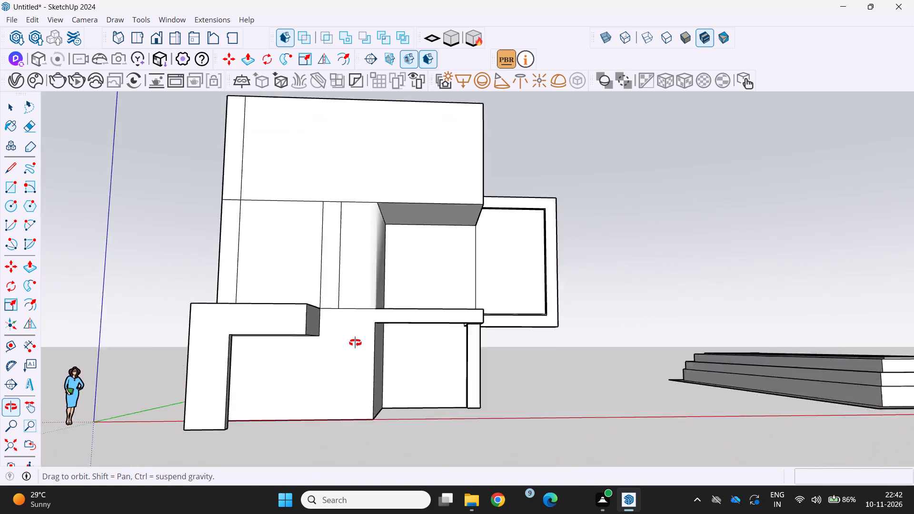
middle_click_drag(355, 343, 369, 325)
Erase the vertical edge nearest the recess on the middle storey of the front facade.
scroll(375, 293, "down", 1)
middle_click_drag(368, 300, 355, 375)
middle_click_drag(338, 327, 323, 366)
scroll(349, 275, "up", 3)
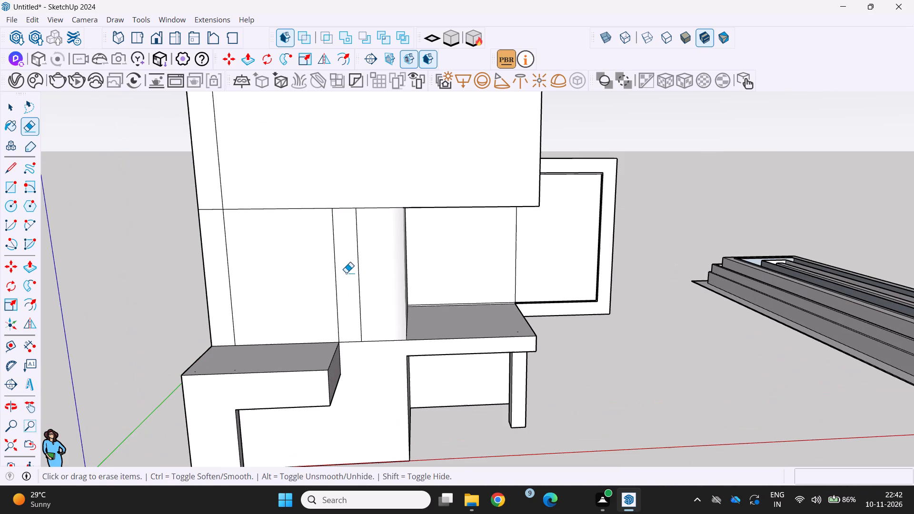
middle_click_drag(358, 297, 378, 316)
scroll(378, 316, "up", 1)
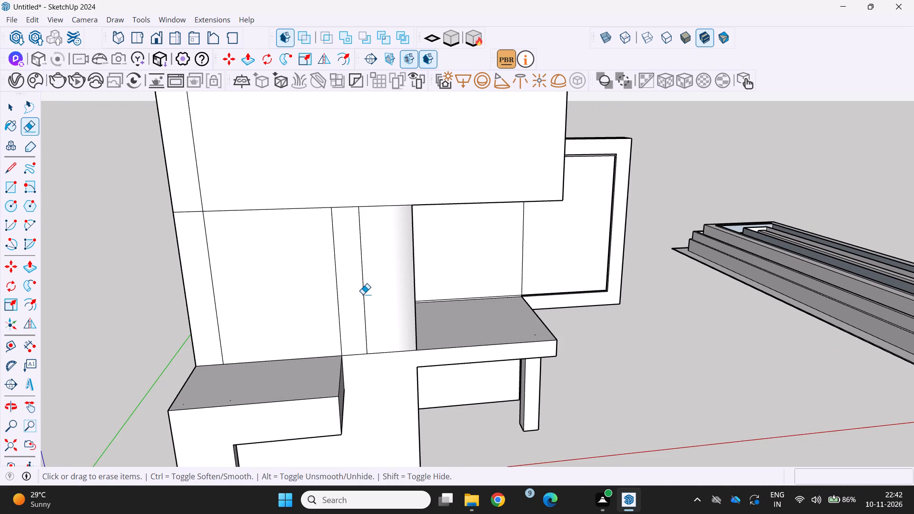
left_click(363, 294)
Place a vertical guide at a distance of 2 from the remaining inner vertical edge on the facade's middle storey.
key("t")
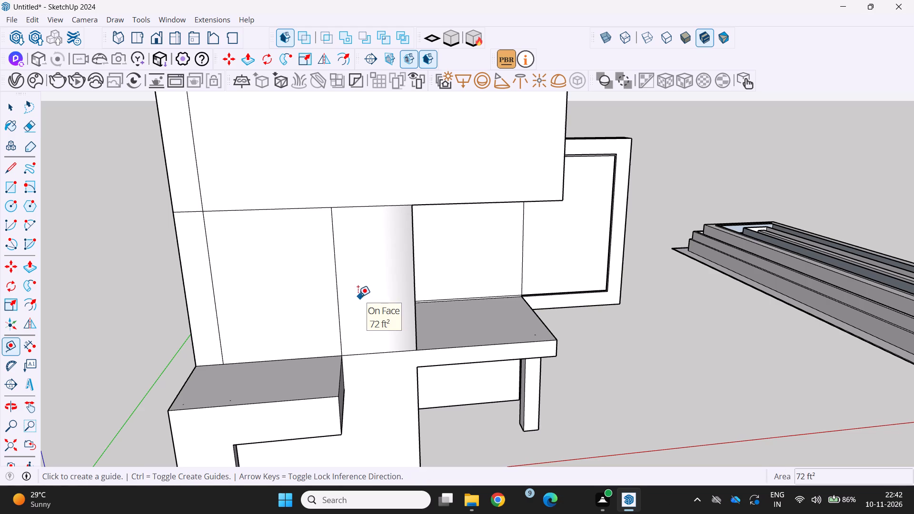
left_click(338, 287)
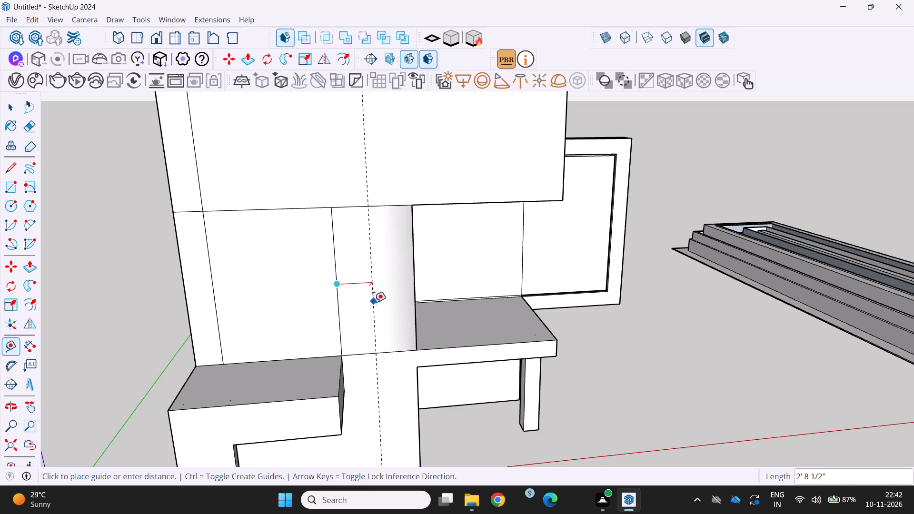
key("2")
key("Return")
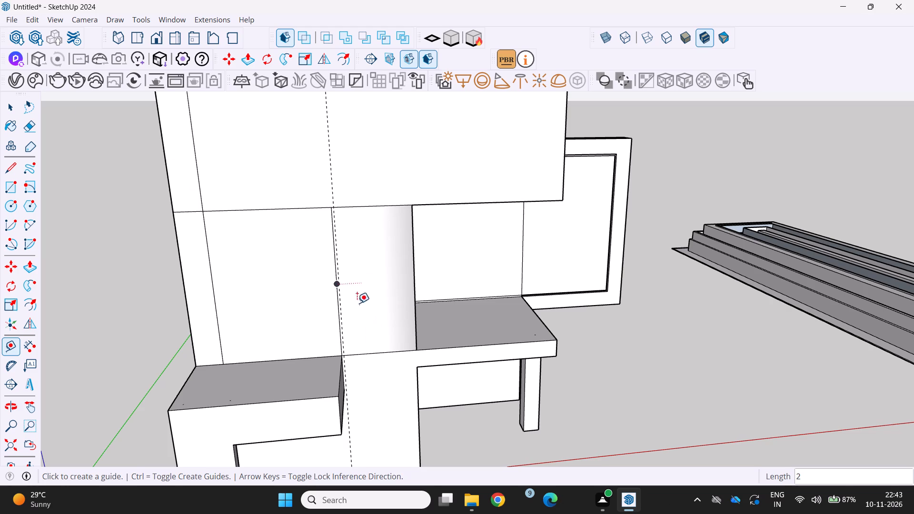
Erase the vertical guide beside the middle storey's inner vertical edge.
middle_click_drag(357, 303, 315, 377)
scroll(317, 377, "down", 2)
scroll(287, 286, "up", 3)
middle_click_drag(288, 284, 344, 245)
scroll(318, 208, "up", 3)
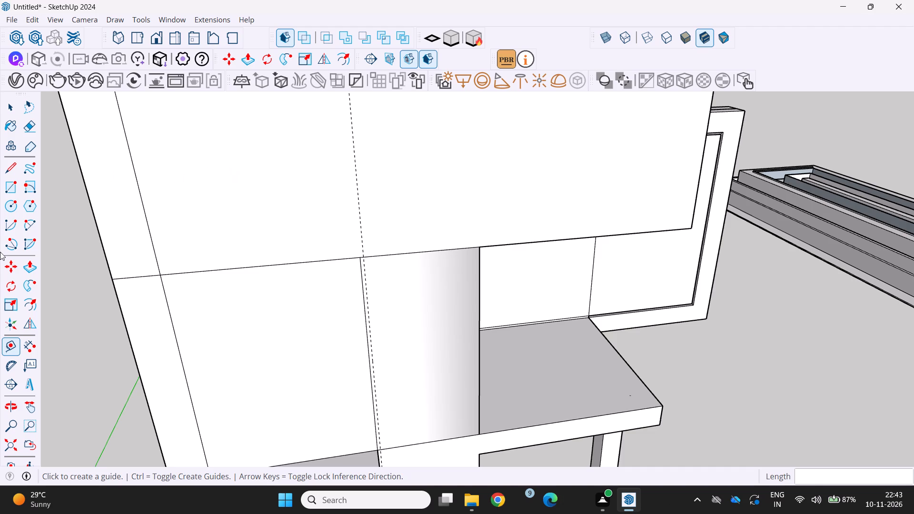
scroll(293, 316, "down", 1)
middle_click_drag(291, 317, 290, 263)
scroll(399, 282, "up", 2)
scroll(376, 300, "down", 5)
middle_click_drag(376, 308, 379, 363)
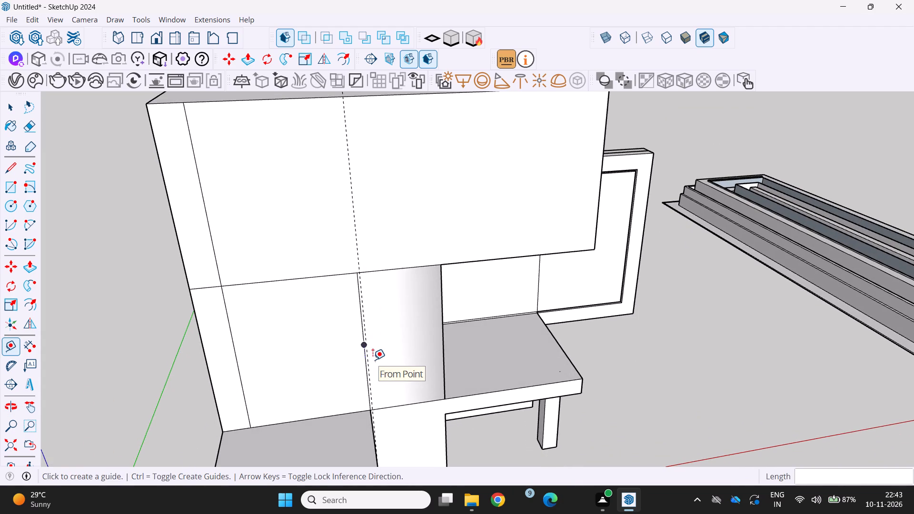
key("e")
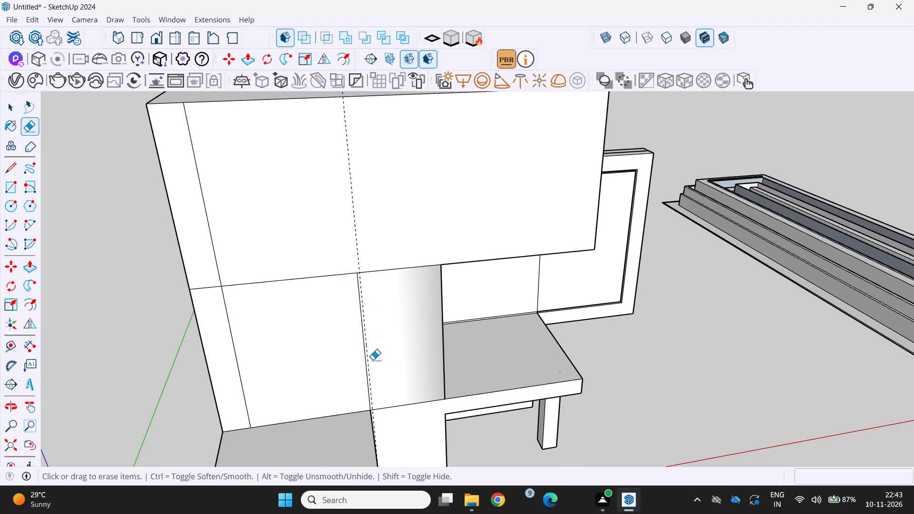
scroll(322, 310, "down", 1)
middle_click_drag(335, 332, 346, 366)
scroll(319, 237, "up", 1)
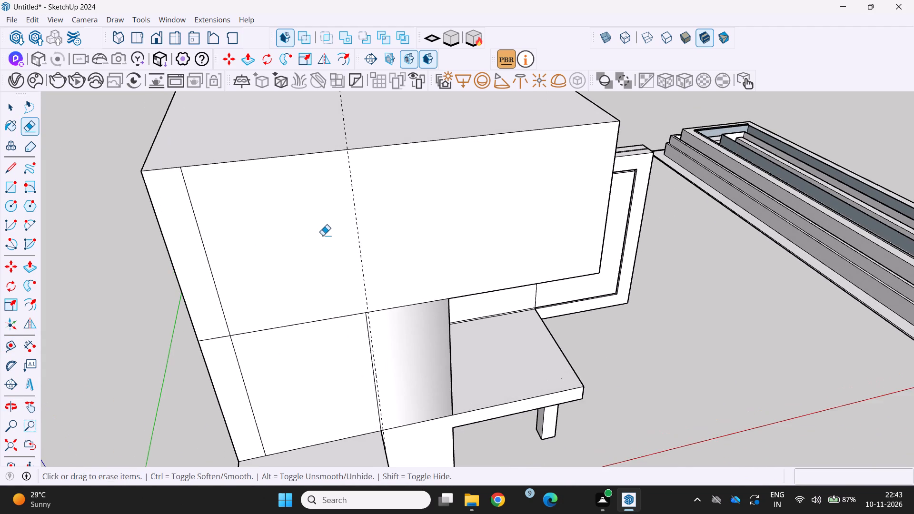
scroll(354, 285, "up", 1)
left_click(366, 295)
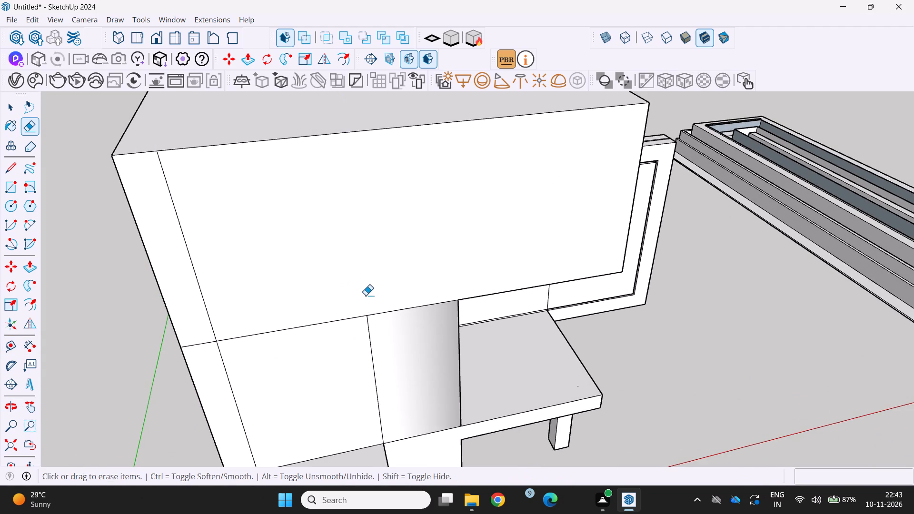
Place a vertical guide 2' from the middle storey's inner vertical edge, on the side toward the recess.
scroll(363, 297, "down", 5)
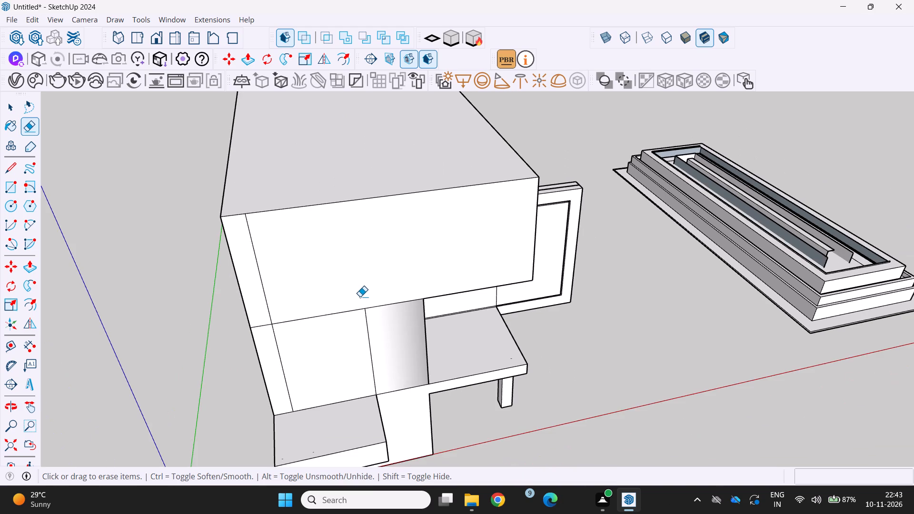
middle_click_drag(358, 297, 292, 217)
scroll(363, 281, "up", 3)
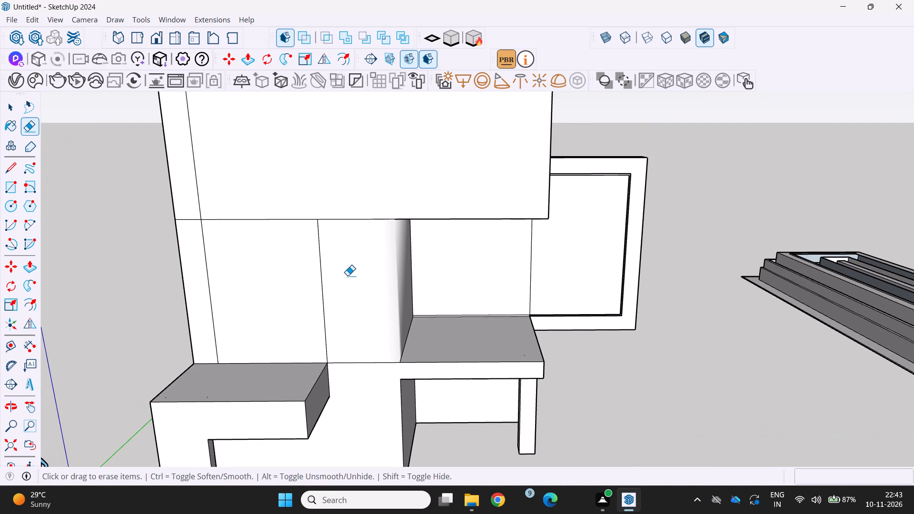
key("t")
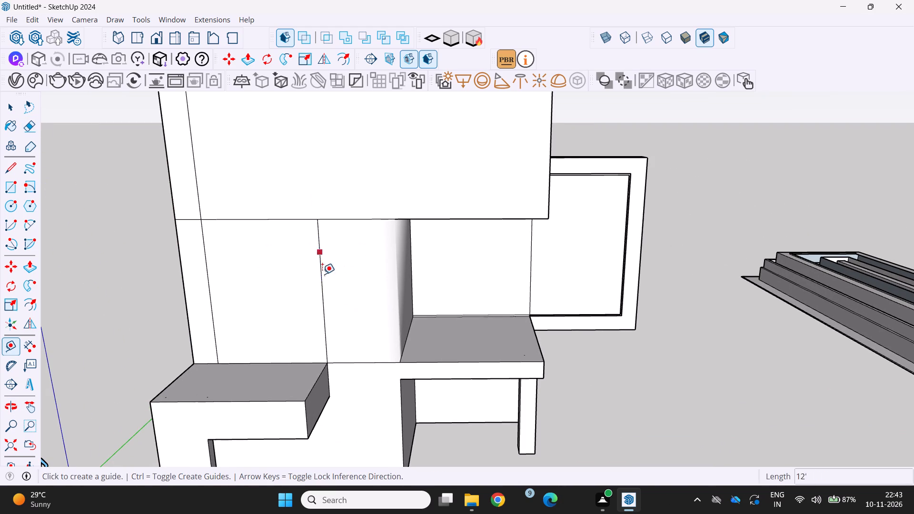
left_click(319, 273)
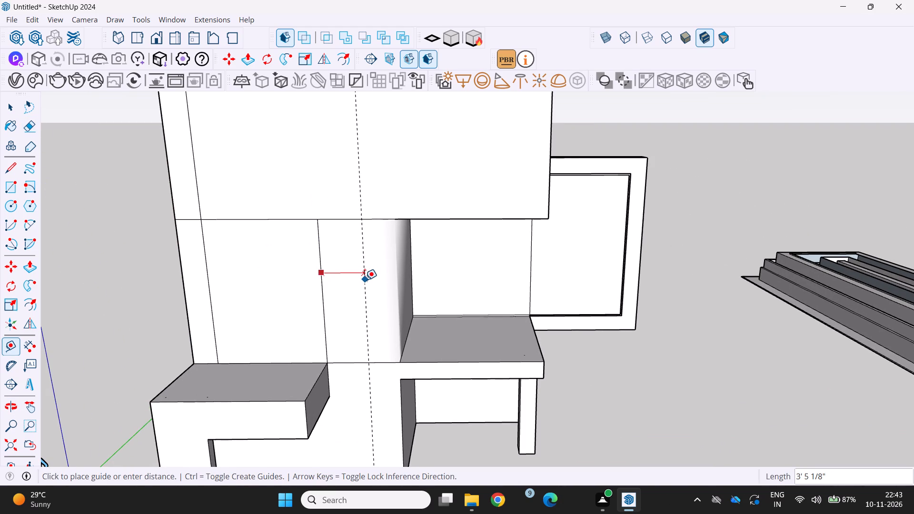
key("2")
key("apostrophe")
key("Return")
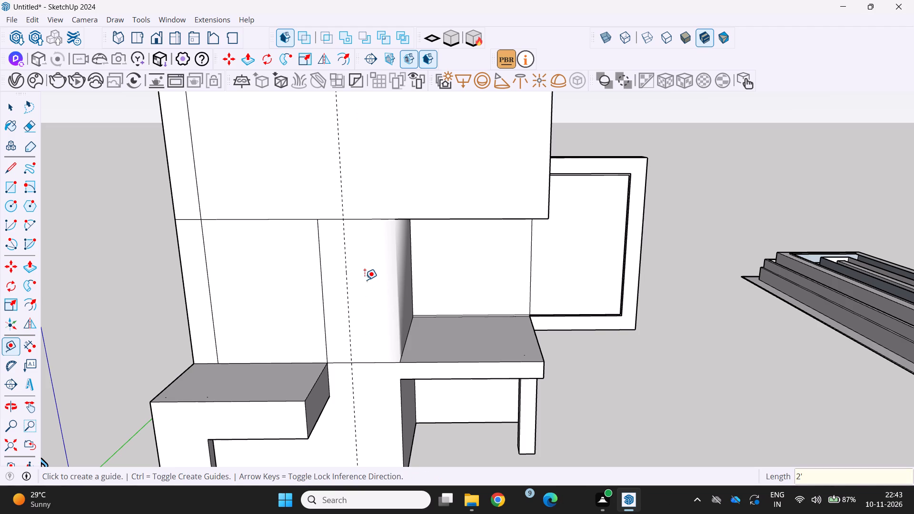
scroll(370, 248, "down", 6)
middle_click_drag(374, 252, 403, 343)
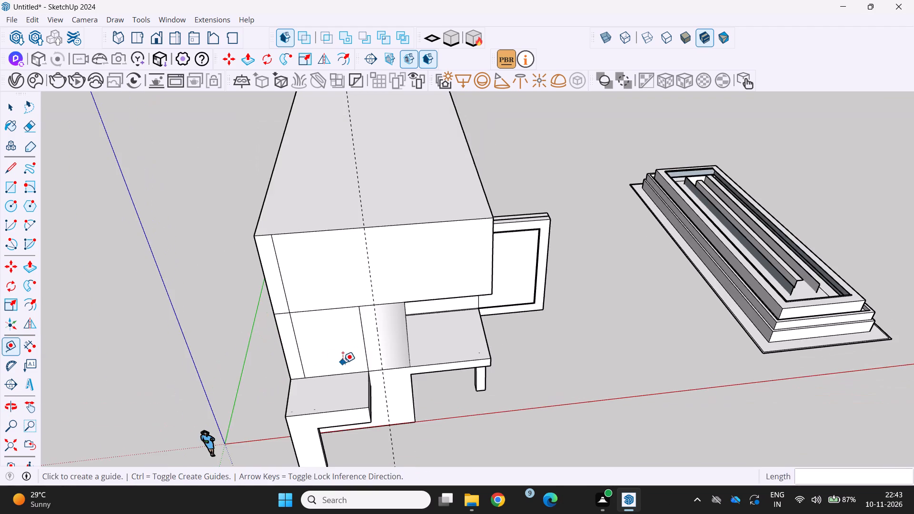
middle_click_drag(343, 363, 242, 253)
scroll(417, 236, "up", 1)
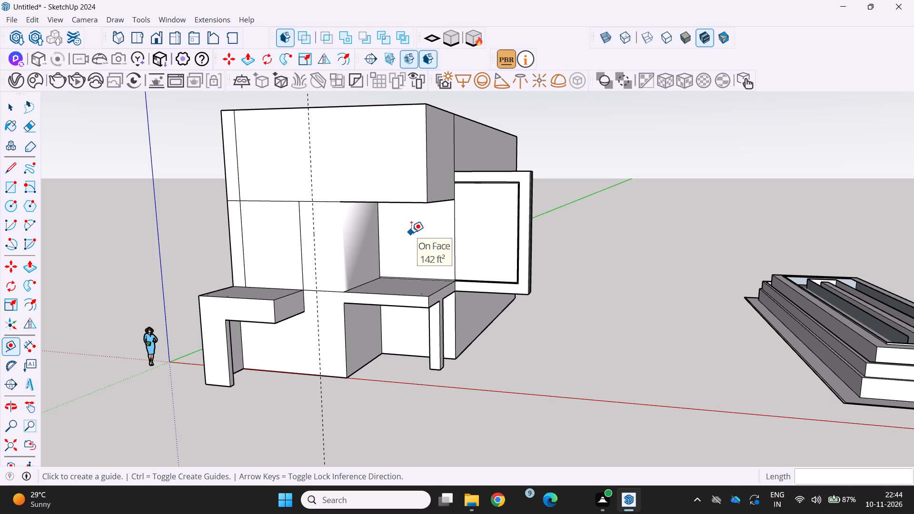
Examine the house's front facade, its vertical guide and the surrounding structures from several angles.
scroll(409, 232, "down", 2)
middle_click_drag(411, 239, 349, 334)
scroll(349, 334, "down", 1)
middle_click_drag(349, 334, 347, 334)
middle_click_drag(366, 305, 474, 228)
scroll(465, 233, "down", 3)
middle_click_drag(424, 327, 575, 224)
scroll(398, 340, "up", 1)
middle_click_drag(395, 348, 361, 439)
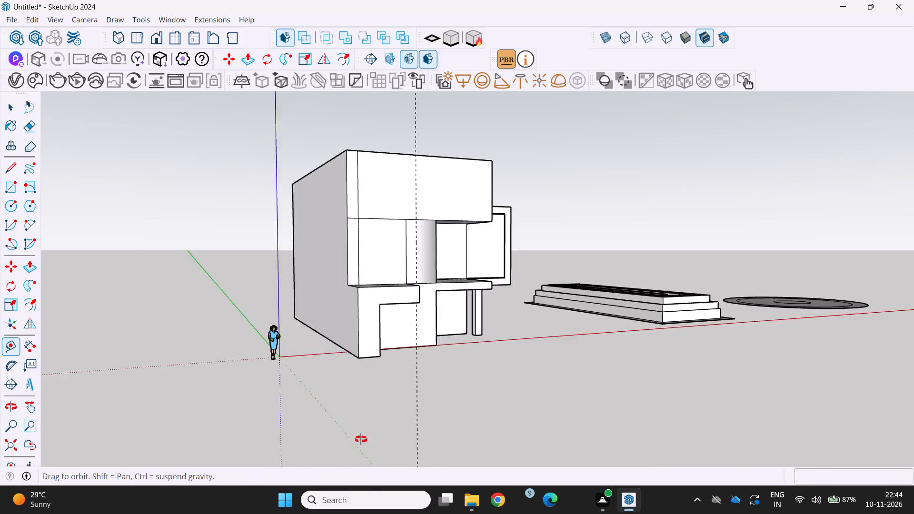
middle_click_drag(361, 439, 343, 466)
scroll(338, 417, "up", 1)
middle_click_drag(338, 417, 304, 392)
scroll(293, 385, "down", 2)
middle_click_drag(293, 387, 247, 317)
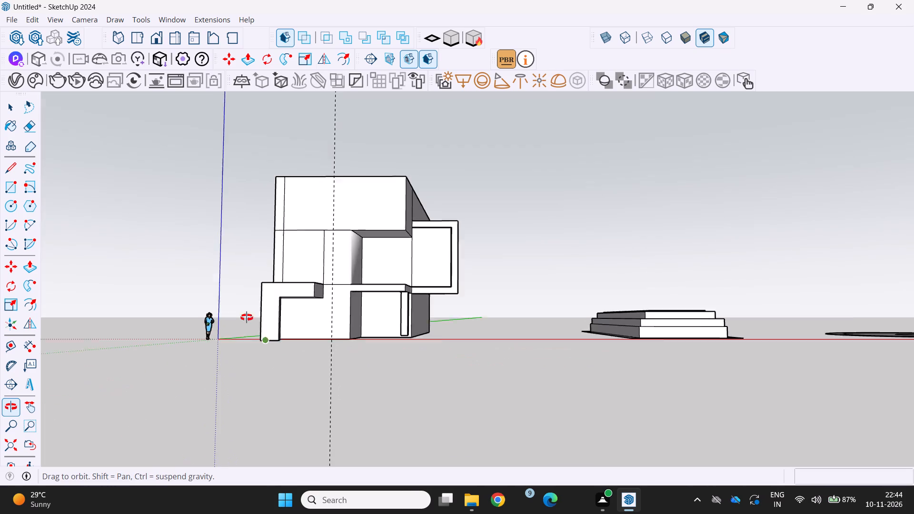
middle_click_drag(247, 317, 244, 316)
scroll(271, 323, "down", 2)
middle_click_drag(284, 349, 383, 365)
scroll(251, 365, "up", 1)
middle_click_drag(251, 365, 238, 424)
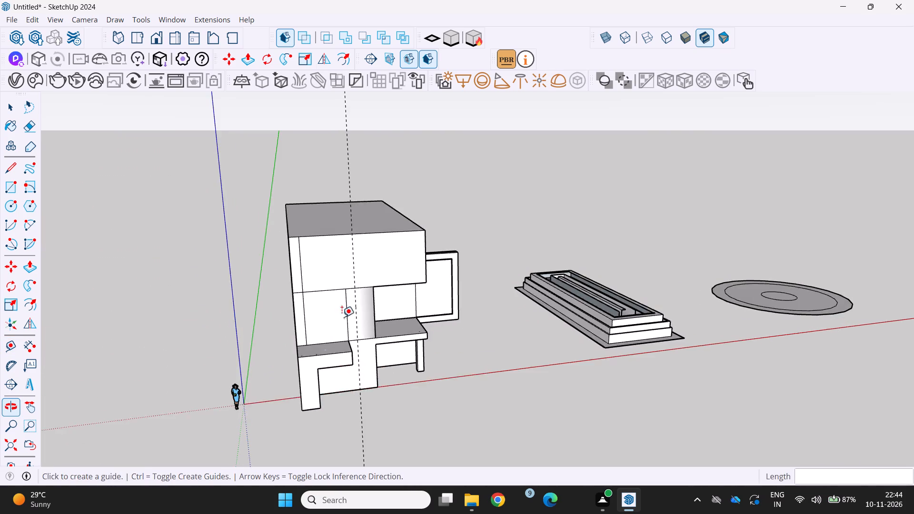
scroll(334, 311, "up", 3)
middle_click_drag(323, 306, 283, 322)
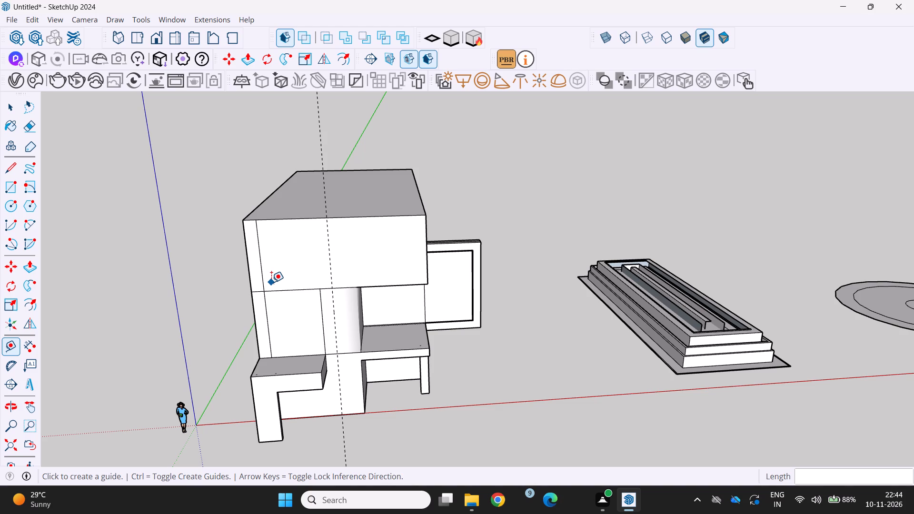
scroll(233, 274, "down", 1)
middle_click_drag(249, 280, 278, 258)
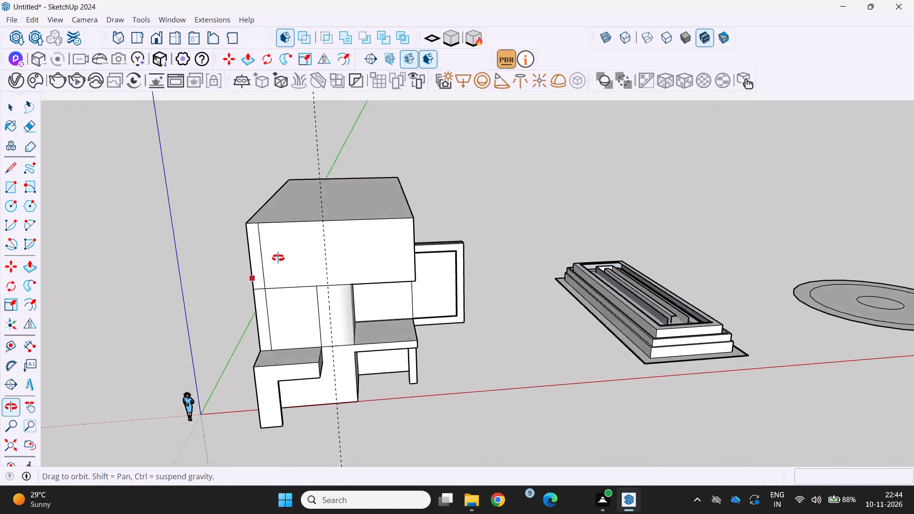
middle_click_drag(278, 258, 301, 272)
scroll(305, 270, "down", 6)
middle_click_drag(269, 280, 208, 287)
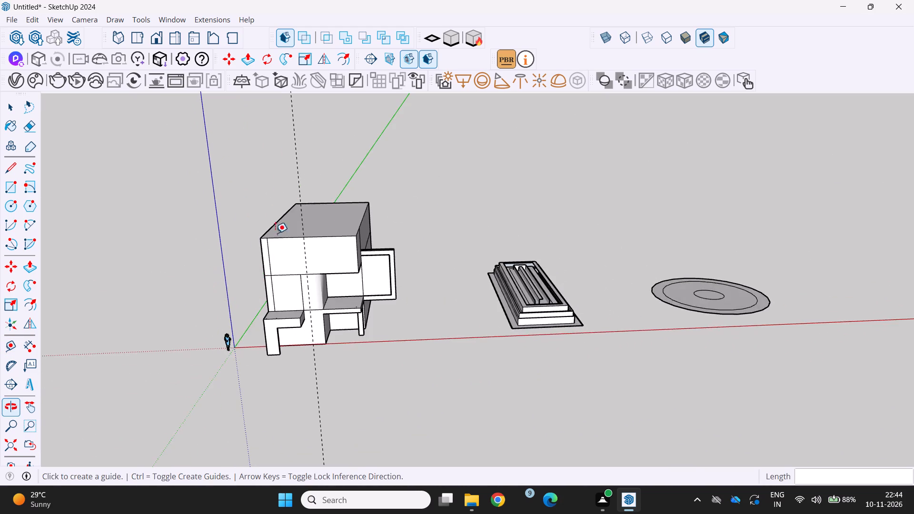
scroll(336, 220, "up", 4)
middle_click_drag(228, 295, 389, 248)
scroll(393, 247, "down", 3)
middle_click_drag(391, 251, 292, 239)
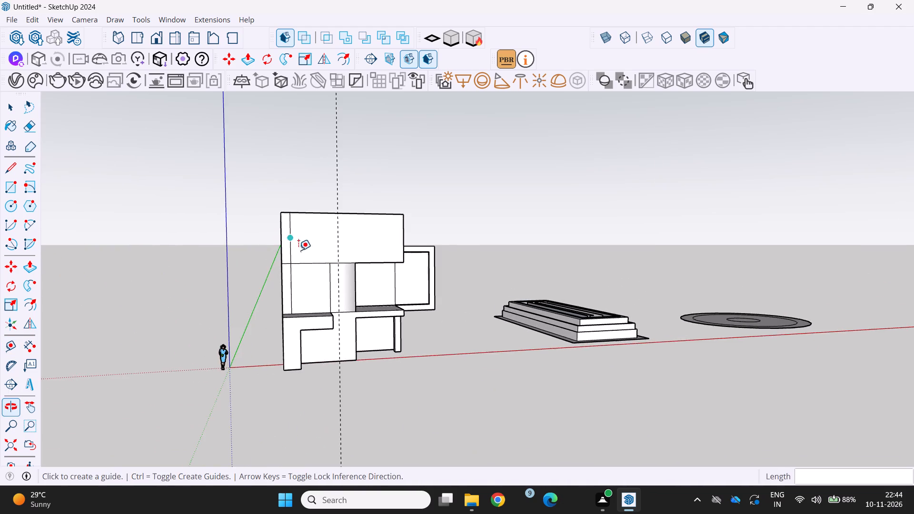
scroll(317, 275, "up", 3)
middle_click_drag(316, 271, 260, 307)
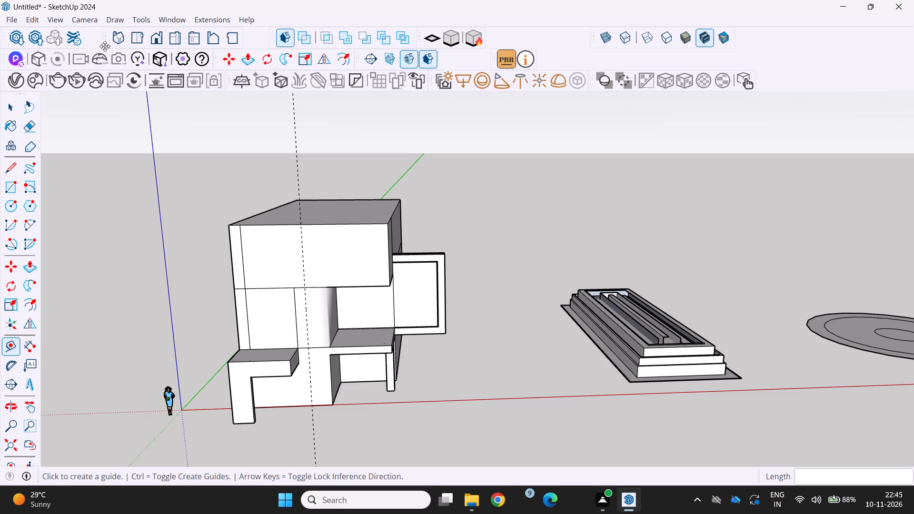
scroll(105, 46, "down", 1)
middle_click(106, 45)
scroll(106, 45, "down", 7)
scroll(387, 149, "down", 1)
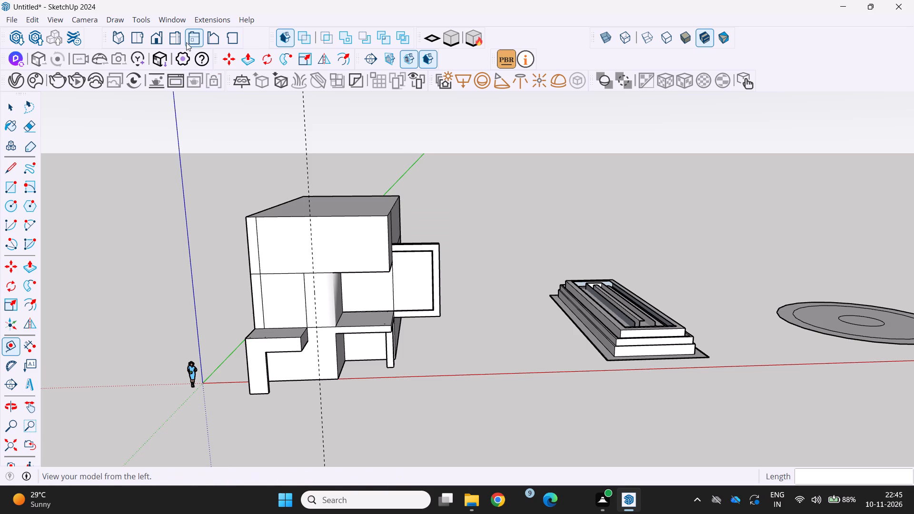
Erase the outer top edge along the long side of the stepped structure's middle tier.
scroll(448, 394, "down", 2)
middle_click_drag(449, 395, 331, 372)
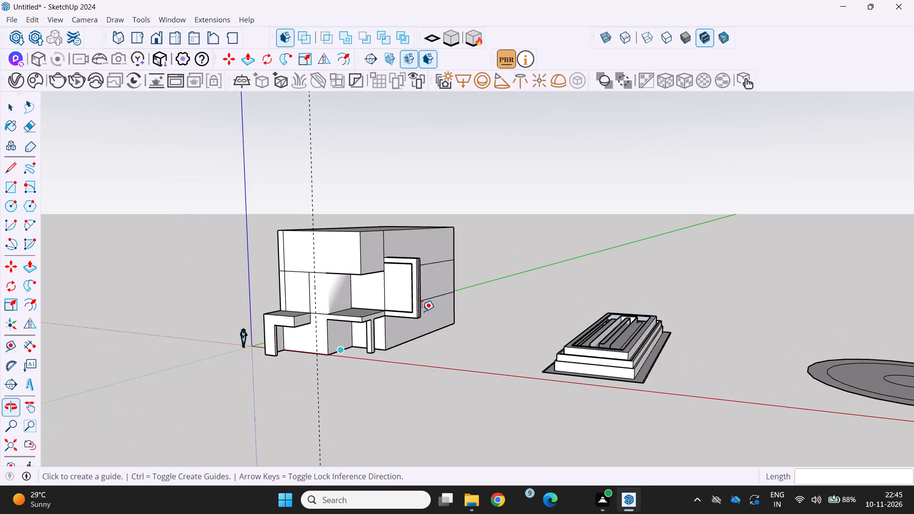
middle_click_drag(441, 301, 517, 315)
scroll(632, 323, "up", 3)
middle_click_drag(609, 336, 580, 320)
scroll(580, 308, "up", 1)
scroll(577, 283, "down", 7)
middle_click_drag(578, 293, 566, 395)
scroll(565, 388, "up", 4)
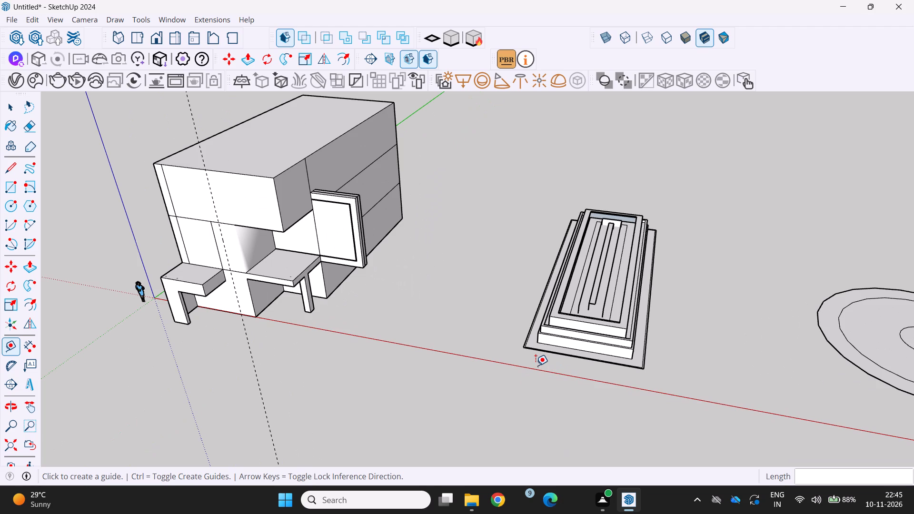
key("e")
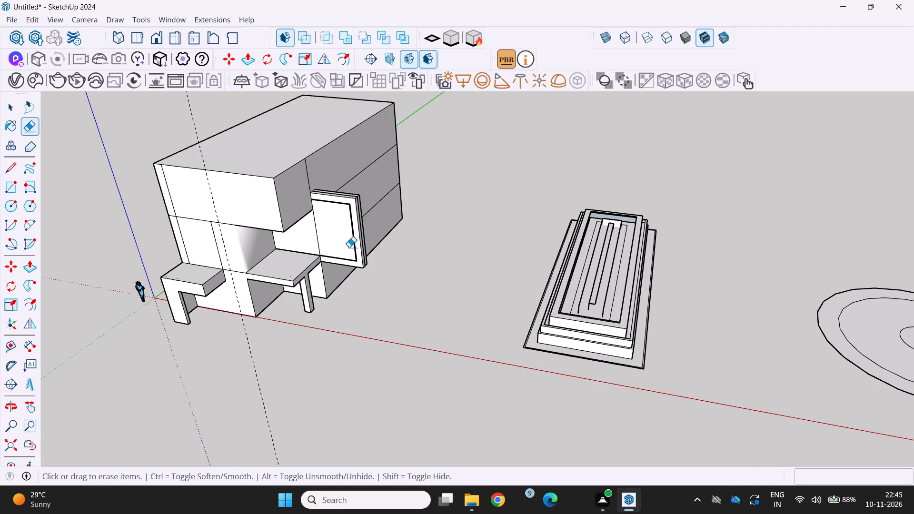
middle_click_drag(581, 369, 519, 357)
scroll(596, 346, "up", 3)
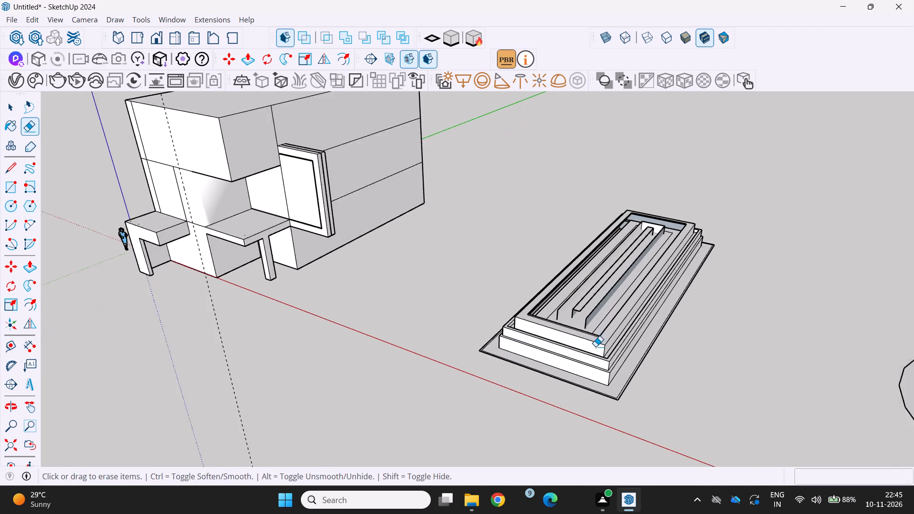
middle_click_drag(595, 346, 560, 342)
scroll(609, 370, "up", 4)
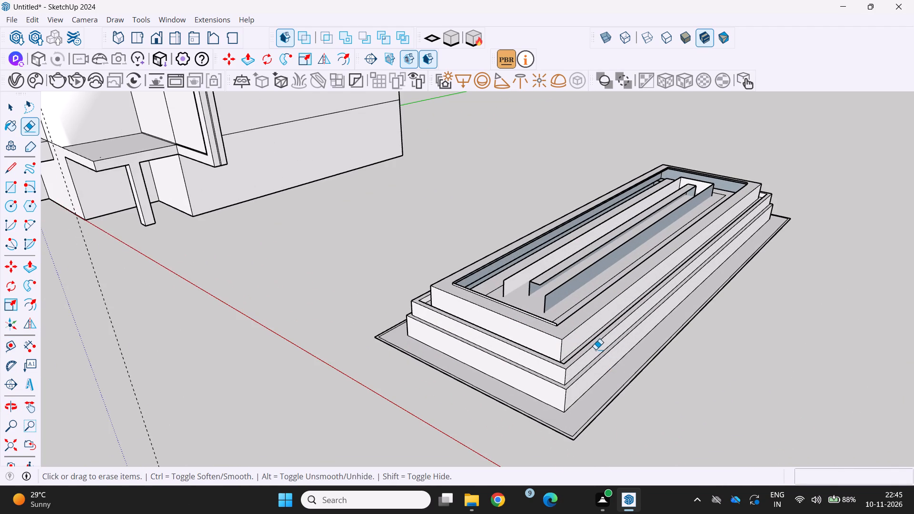
left_click(593, 348)
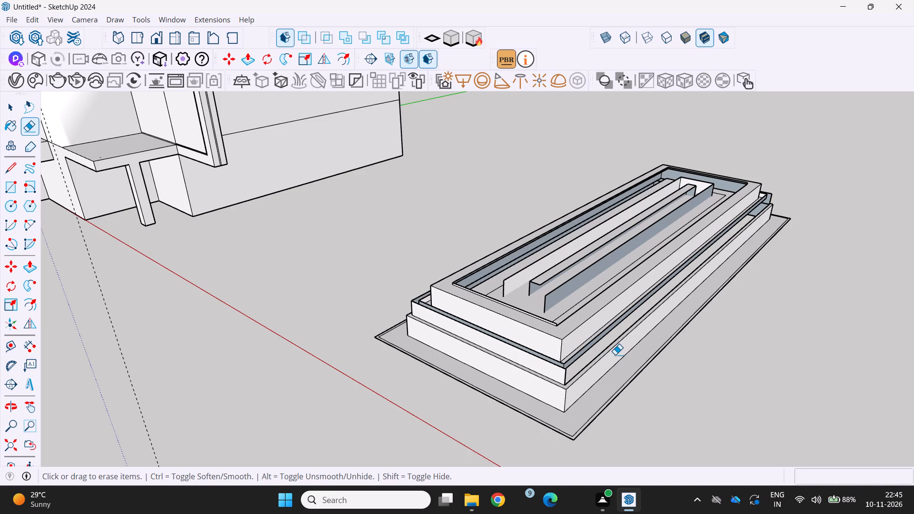
Erase the horizontal edges bounding the near short end of the stepped structure's middle and top tiers.
middle_click_drag(616, 370, 559, 346)
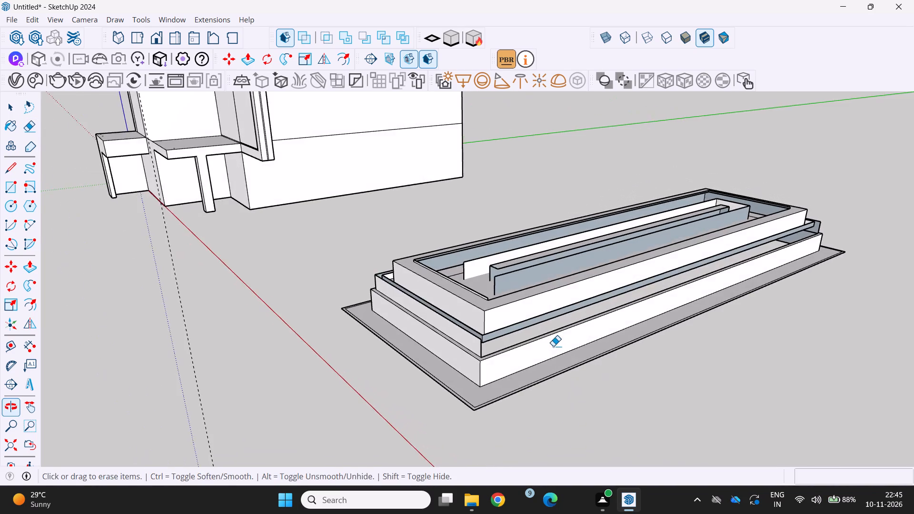
scroll(545, 342, "up", 3)
middle_click_drag(543, 341, 626, 353)
scroll(597, 337, "up", 5)
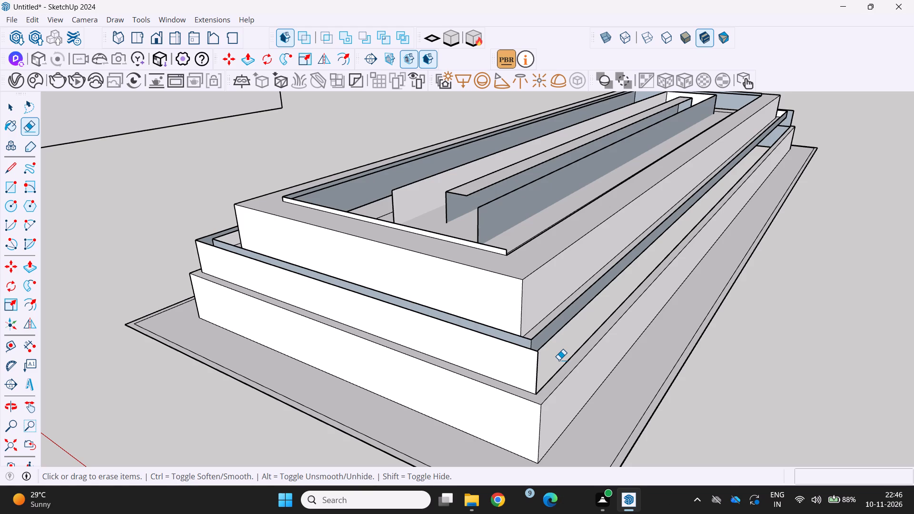
scroll(528, 305, "down", 1)
middle_click_drag(528, 305, 511, 298)
scroll(554, 262, "up", 2)
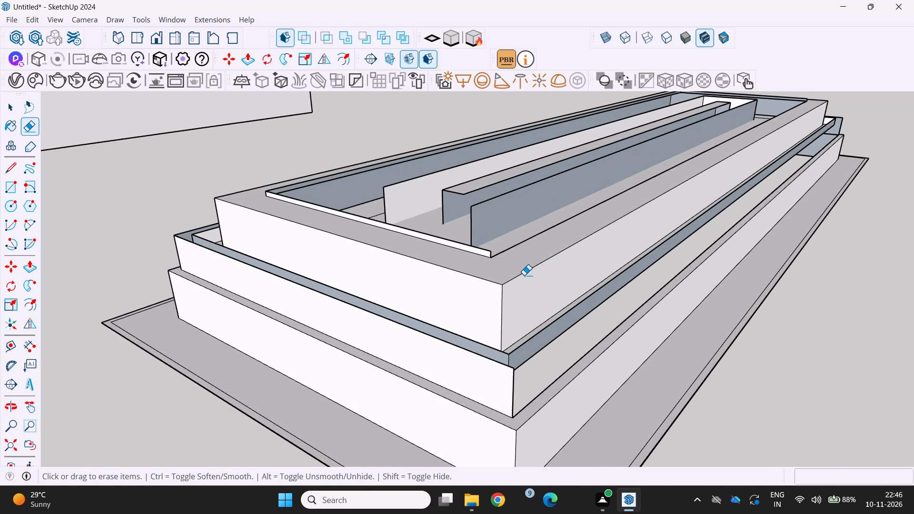
scroll(522, 271, "down", 4)
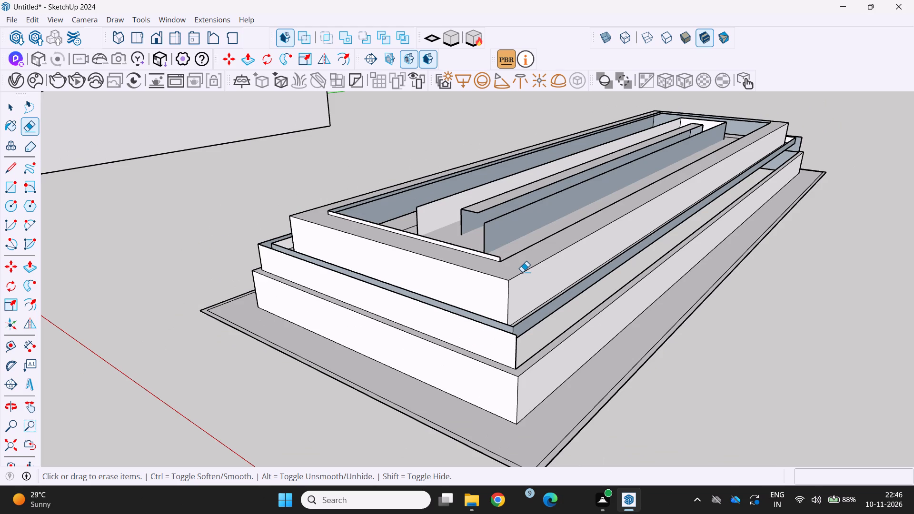
scroll(534, 236, "down", 4)
middle_click_drag(537, 242, 526, 294)
scroll(489, 268, "up", 2)
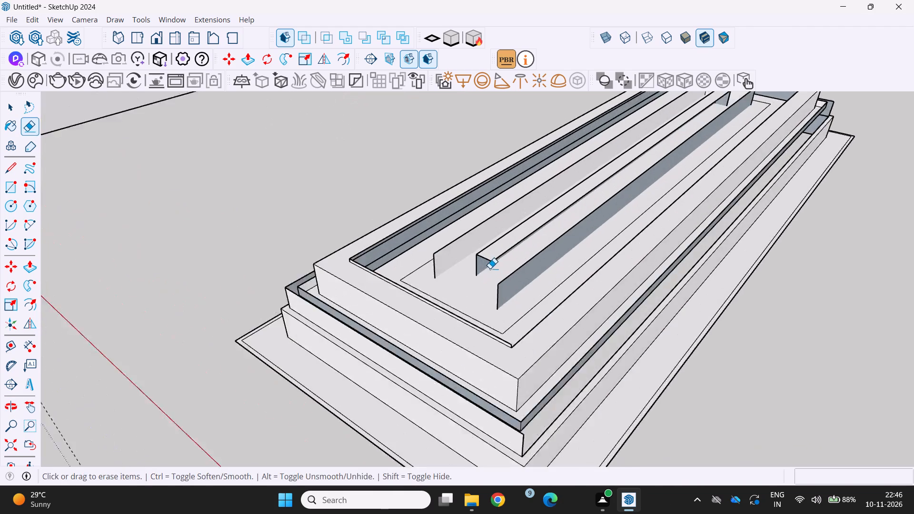
scroll(490, 268, "up", 3)
middle_click_drag(483, 269, 573, 217)
scroll(573, 217, "down", 5)
middle_click_drag(507, 318, 608, 212)
scroll(547, 426, "up", 2)
middle_click_drag(547, 423, 523, 471)
middle_click_drag(446, 383, 452, 407)
scroll(449, 373, "up", 4)
middle_click_drag(446, 368, 452, 372)
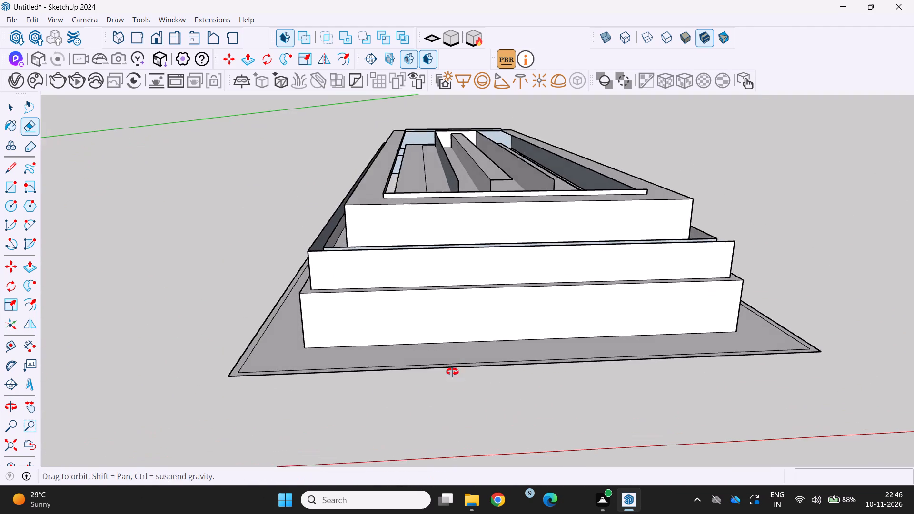
middle_click_drag(452, 372, 402, 429)
left_click_drag(439, 255, 442, 266)
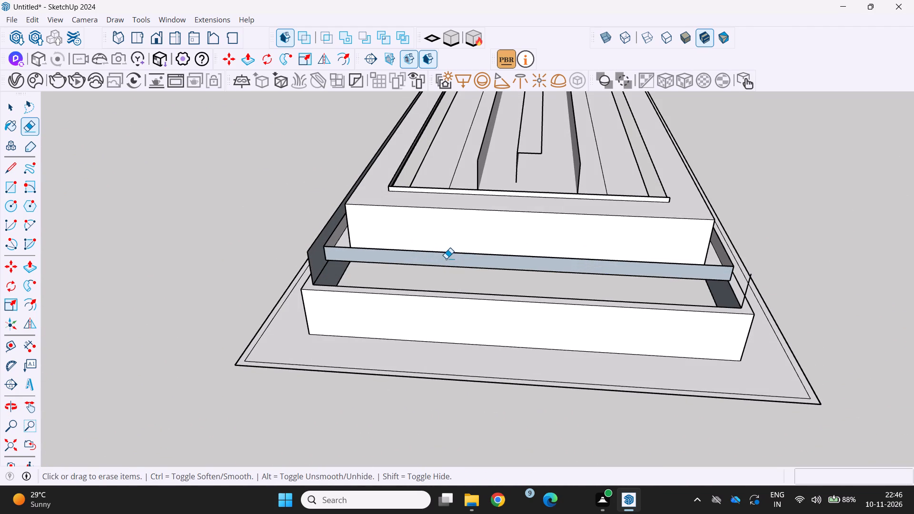
left_click_drag(447, 258, 454, 249)
left_click_drag(457, 244, 461, 243)
left_click_drag(475, 216, 476, 210)
left_click_drag(484, 196, 492, 194)
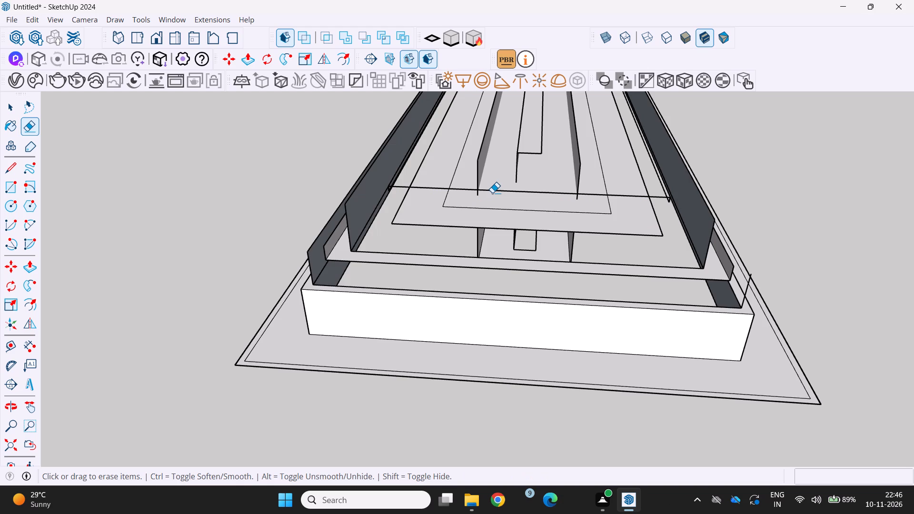
Examine the overall layout of the house, the stepped structure and the concentric ground circles from several angles.
scroll(488, 209, "down", 6)
middle_click_drag(483, 221, 400, 277)
scroll(402, 277, "down", 5)
middle_click_drag(405, 275, 405, 274)
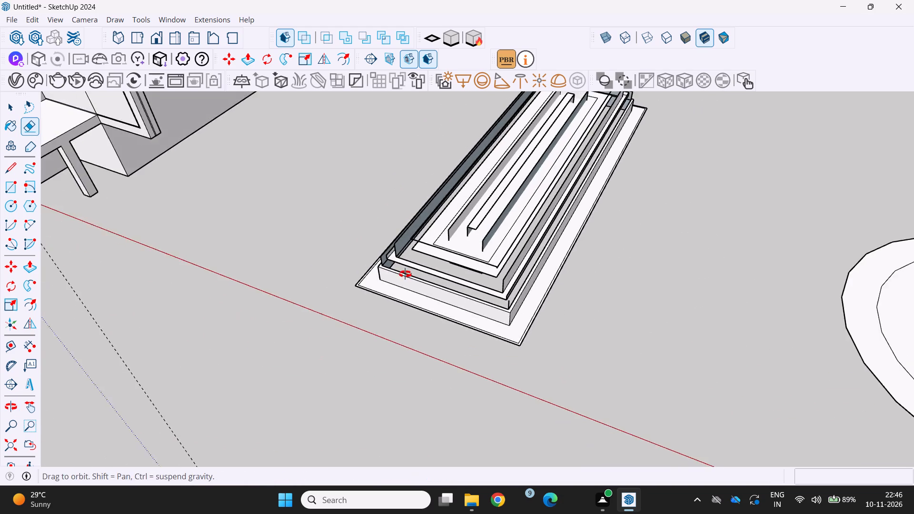
middle_click_drag(405, 274, 364, 248)
scroll(390, 238, "down", 2)
middle_click_drag(392, 247, 507, 184)
scroll(528, 263, "down", 5)
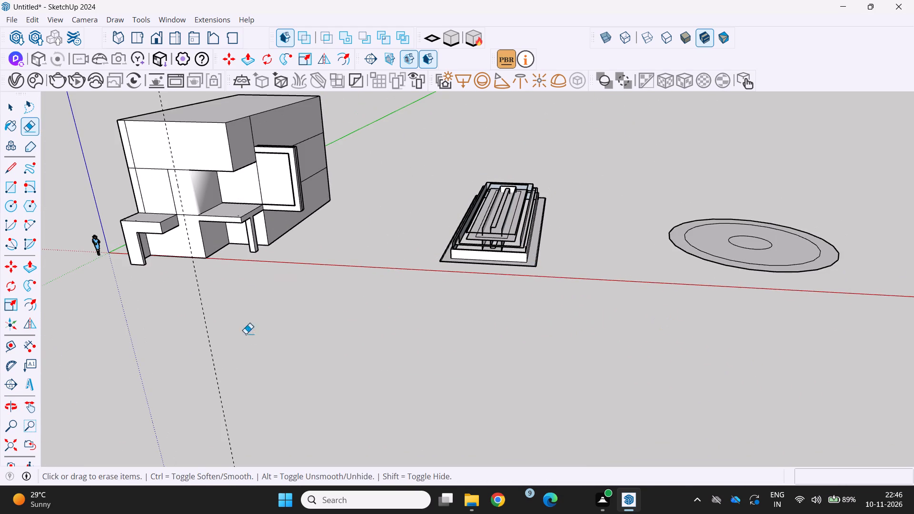
scroll(397, 233, "down", 2)
middle_click_drag(401, 240, 310, 311)
scroll(310, 311, "down", 4)
middle_click_drag(329, 297, 340, 292)
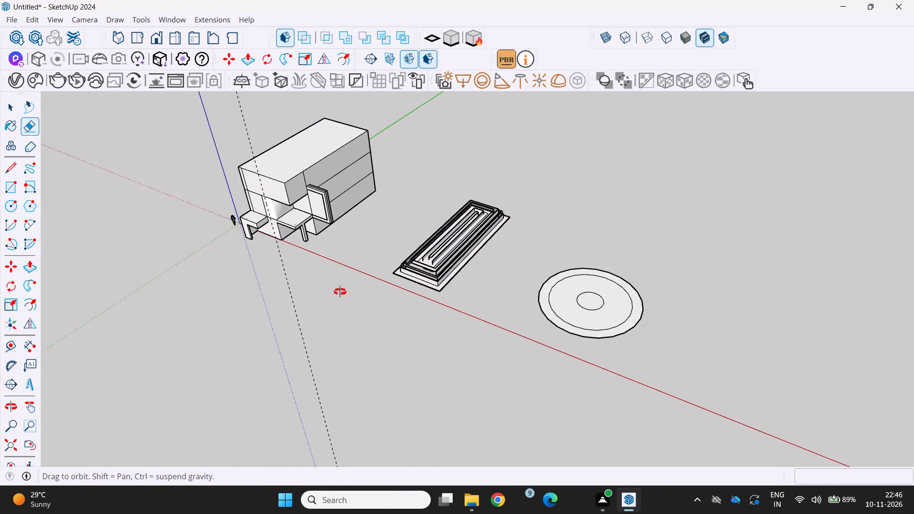
middle_click_drag(340, 292, 435, 224)
scroll(463, 273, "up", 8)
middle_click_drag(382, 295, 472, 250)
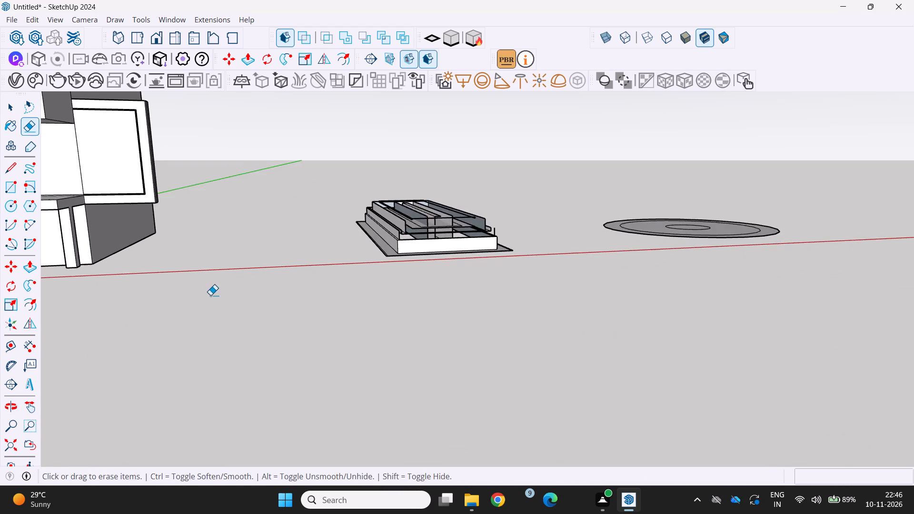
scroll(224, 299, "down", 5)
middle_click_drag(251, 301, 243, 315)
scroll(251, 301, "down", 1)
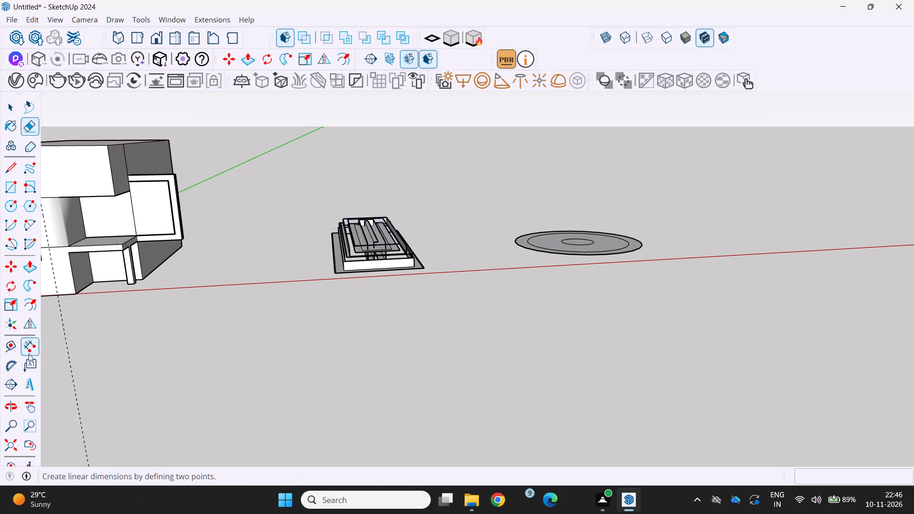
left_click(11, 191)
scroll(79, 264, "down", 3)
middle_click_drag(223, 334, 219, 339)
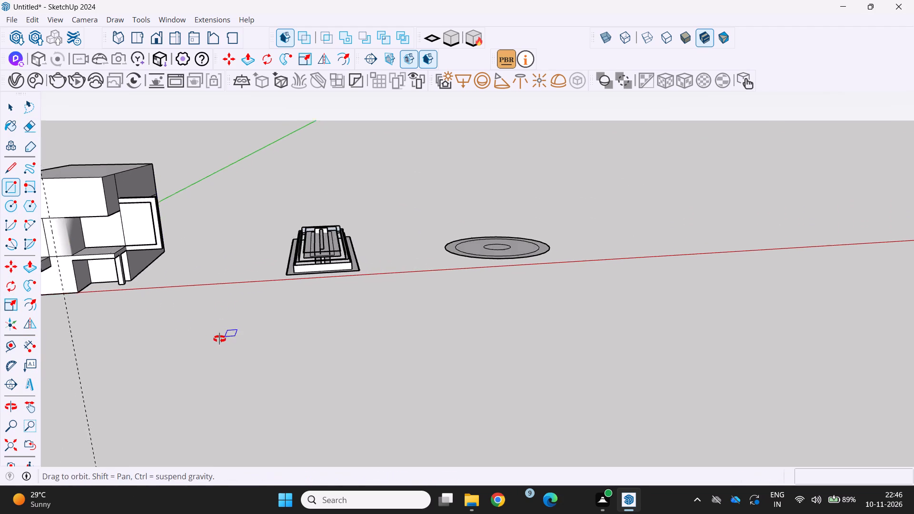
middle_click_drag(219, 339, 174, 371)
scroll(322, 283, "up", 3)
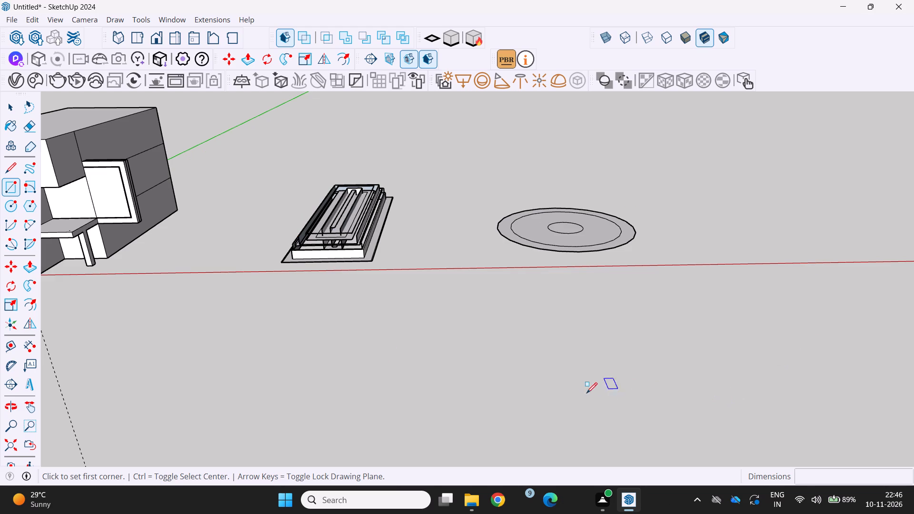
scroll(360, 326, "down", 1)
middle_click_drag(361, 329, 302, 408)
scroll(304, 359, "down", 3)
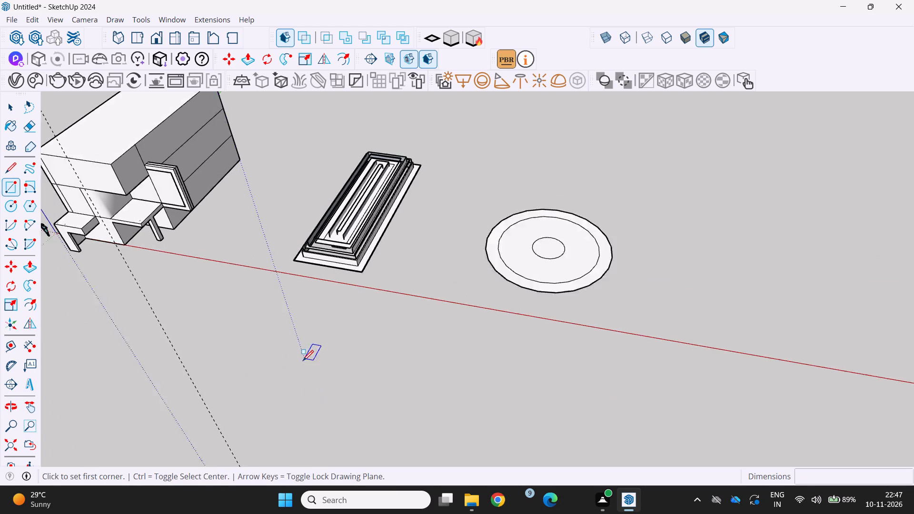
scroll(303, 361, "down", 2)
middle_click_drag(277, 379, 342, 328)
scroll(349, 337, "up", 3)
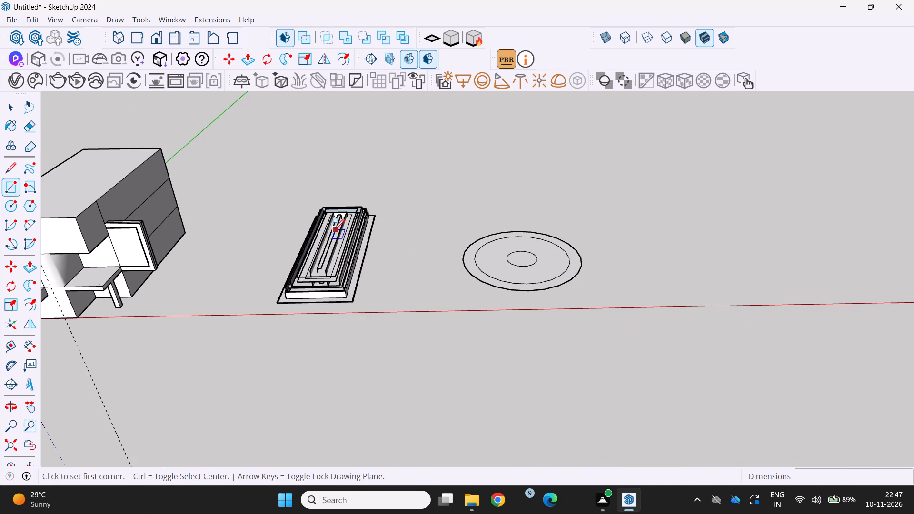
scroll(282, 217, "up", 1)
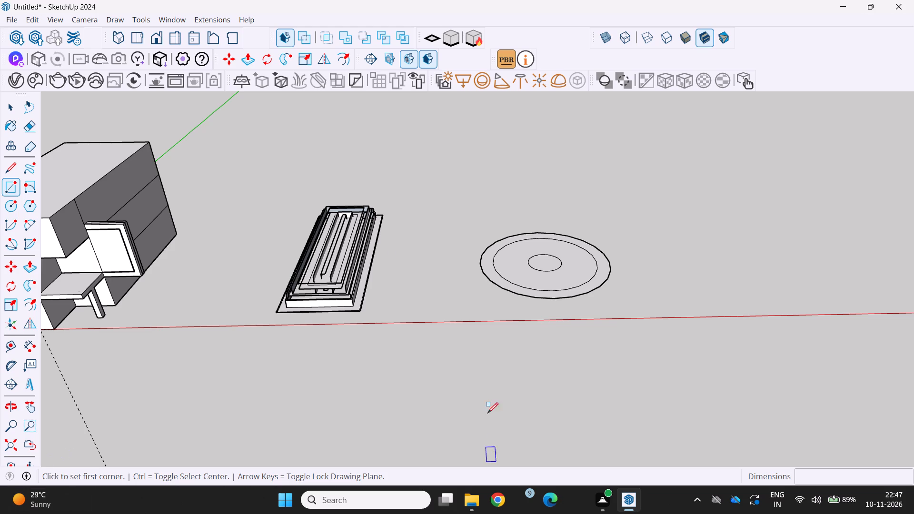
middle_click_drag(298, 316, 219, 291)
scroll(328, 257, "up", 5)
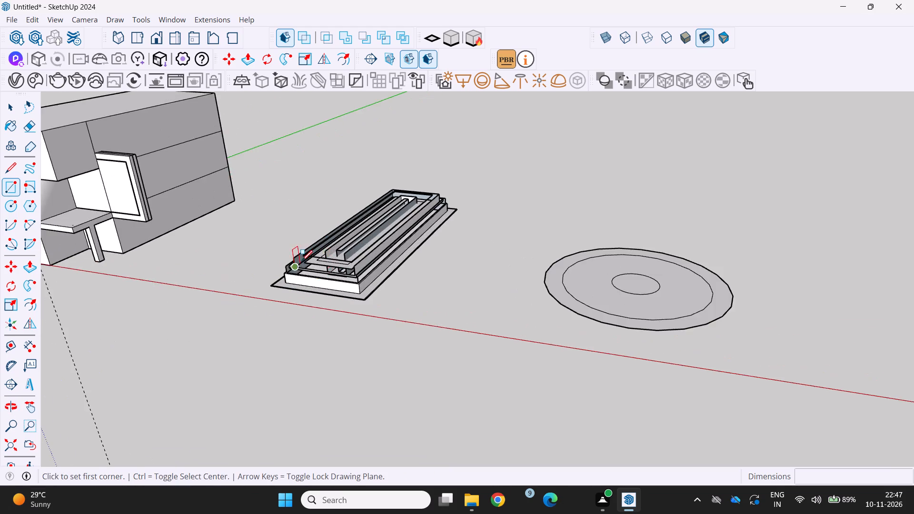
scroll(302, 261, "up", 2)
Erase the stepped structure's near-end edges, inner strips and the tier walls along the long side facing the ground circles.
key("e")
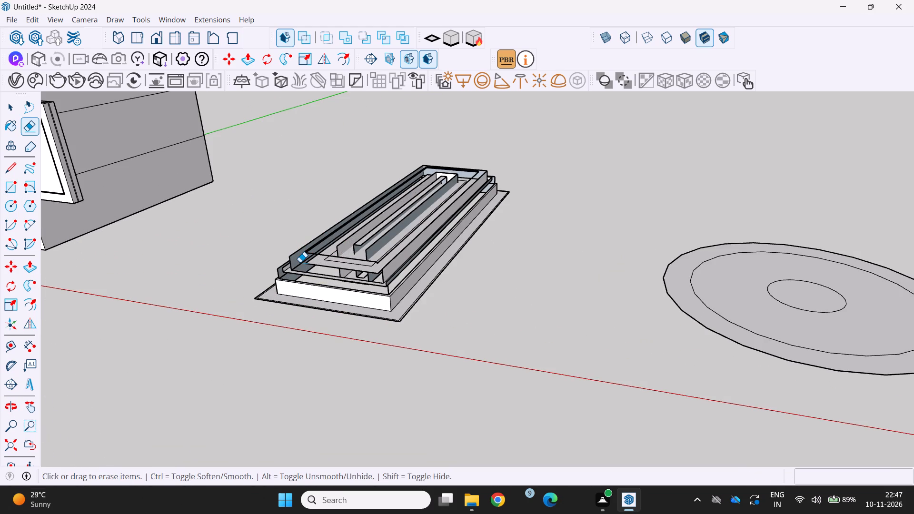
middle_click_drag(375, 309, 375, 311)
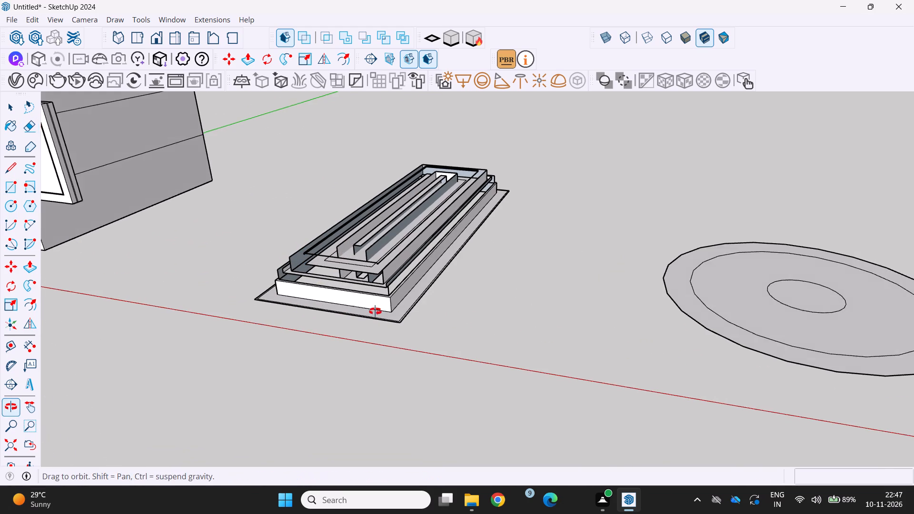
middle_click_drag(375, 311, 361, 318)
scroll(383, 273, "up", 4)
middle_click_drag(374, 268, 435, 227)
scroll(416, 235, "up", 4)
middle_click_drag(392, 226, 475, 193)
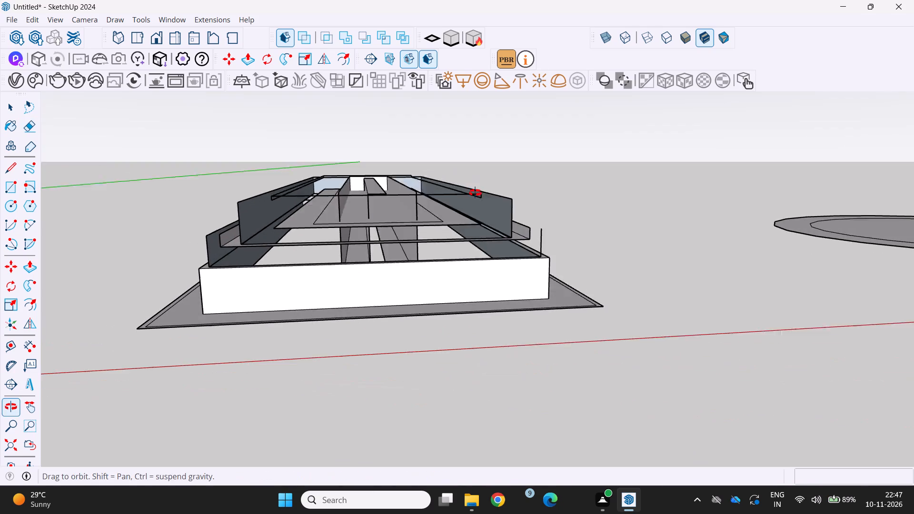
middle_click_drag(475, 193, 478, 191)
left_click(391, 262)
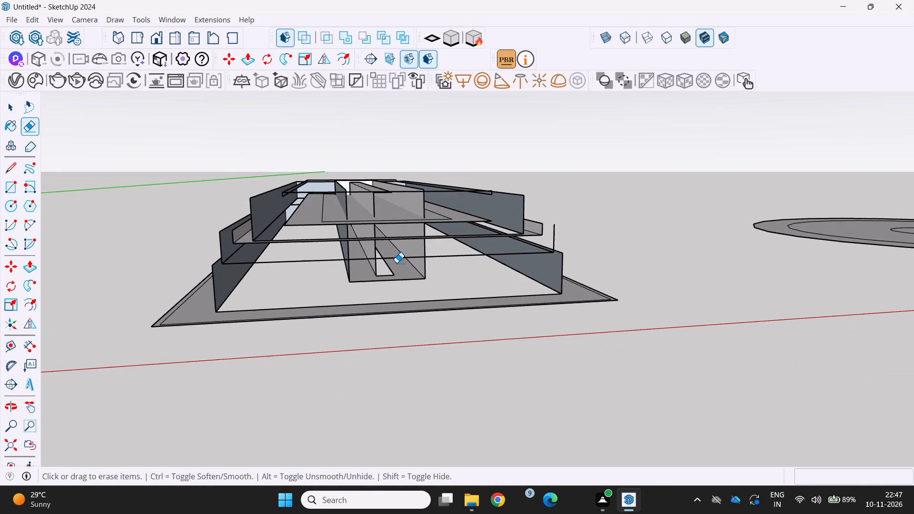
left_click_drag(405, 267, 401, 256)
left_click_drag(398, 236, 407, 208)
left_click_drag(359, 220, 405, 214)
left_click_drag(342, 244, 429, 202)
left_click_drag(380, 287, 432, 243)
left_click_drag(348, 439, 429, 333)
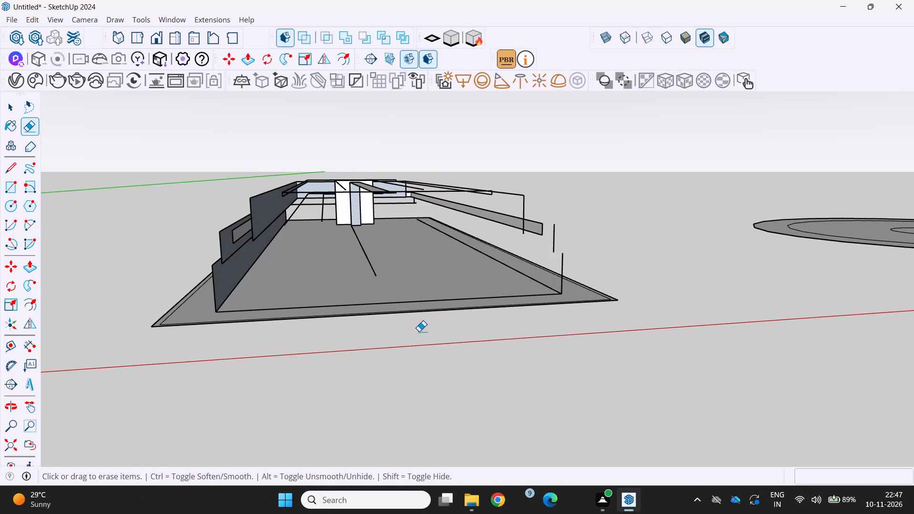
Erase the stepped structure's base faces, far-end panels and the tier walls along the long side facing the house.
left_click_drag(380, 333, 413, 268)
left_click_drag(387, 300, 447, 240)
left_click_drag(241, 208, 246, 206)
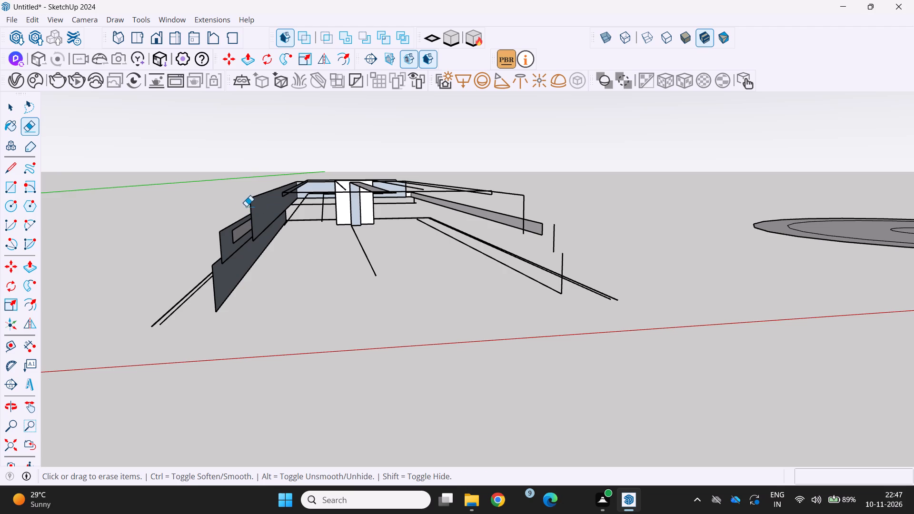
left_click_drag(246, 206, 326, 194)
left_click_drag(299, 202, 395, 174)
left_click_drag(313, 239, 426, 180)
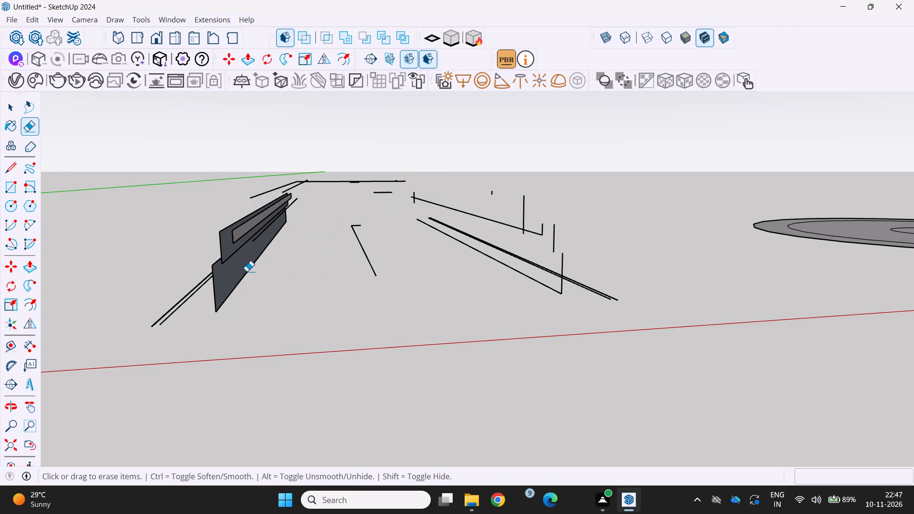
left_click_drag(238, 269, 257, 229)
left_click_drag(206, 266, 293, 217)
left_click_drag(134, 315, 239, 257)
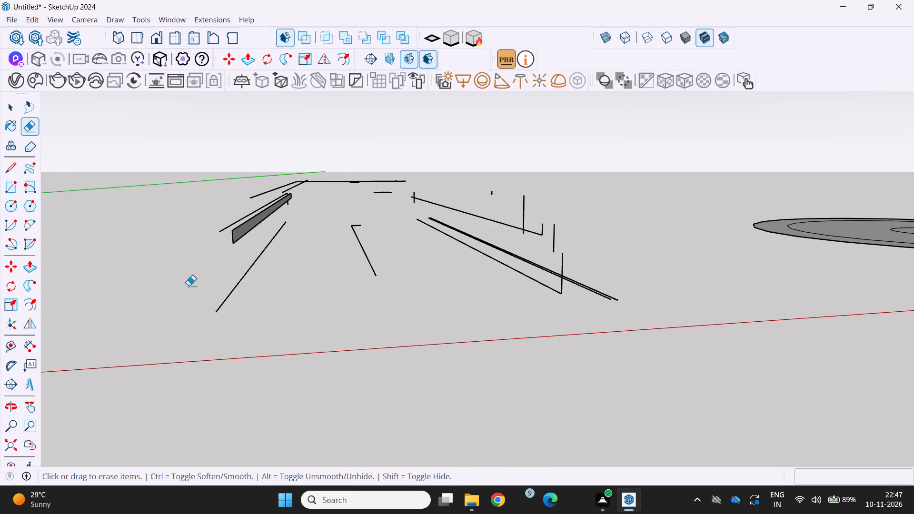
Erase the leftover long edges and the last narrow wall face on both sides of the stepped structure.
left_click_drag(206, 297, 251, 251)
left_click_drag(217, 227, 269, 199)
left_click_drag(243, 229, 280, 188)
left_click_drag(235, 229, 313, 207)
left_click_drag(189, 351, 310, 233)
left_click_drag(188, 295, 353, 266)
left_click_drag(325, 278, 404, 249)
left_click_drag(392, 282, 499, 212)
left_click_drag(457, 265, 500, 233)
Erase the remaining diagonal edge and the far-end horizontal edge left from the stepped structure.
middle_click_drag(113, 230, 140, 244)
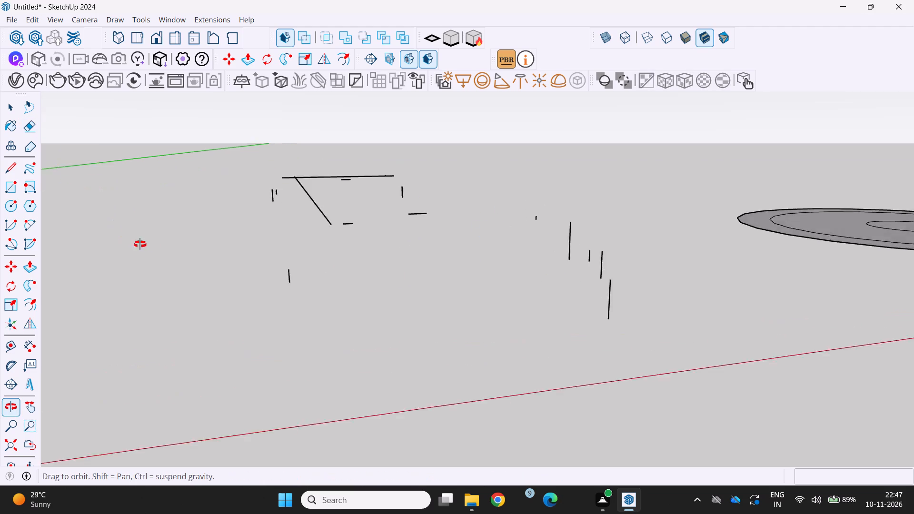
middle_click_drag(140, 244, 261, 235)
scroll(263, 229, "down", 7)
middle_click_drag(255, 233, 226, 265)
scroll(224, 254, "down", 3)
middle_click_drag(227, 252, 228, 252)
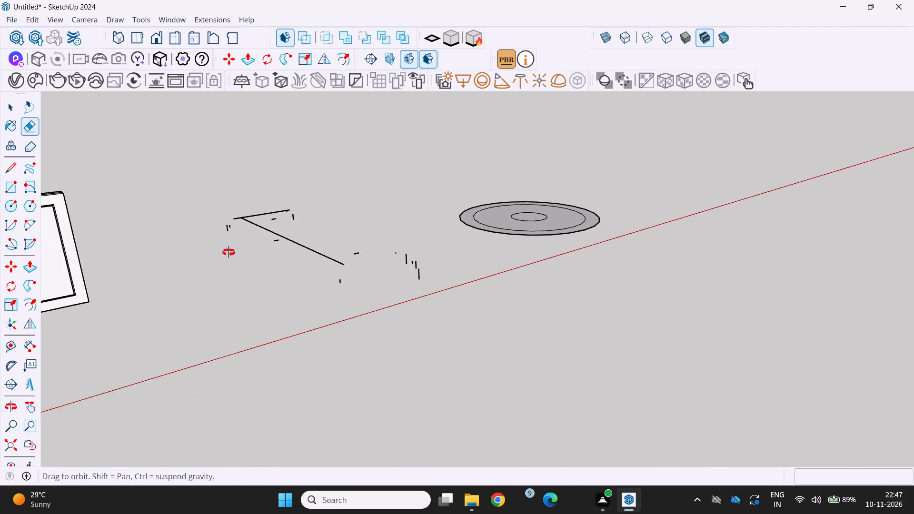
middle_click_drag(228, 252, 278, 235)
left_click_drag(274, 249, 325, 219)
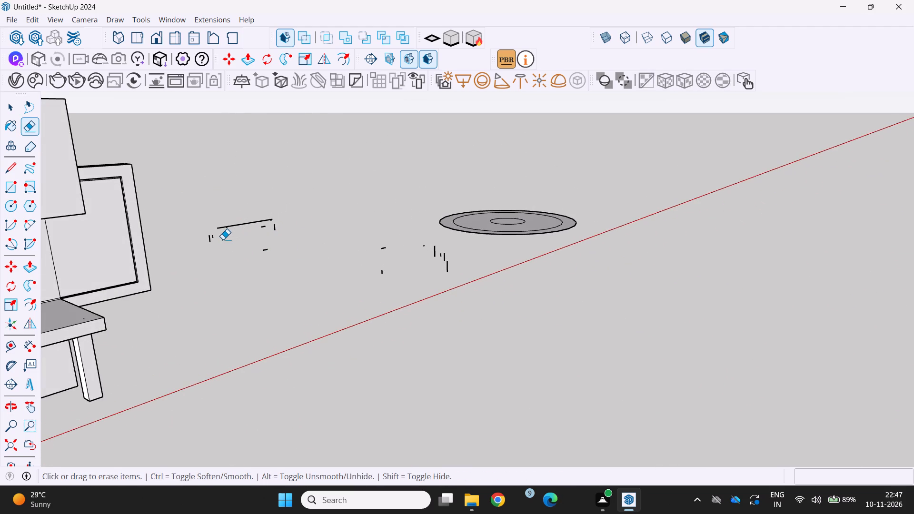
left_click_drag(206, 239, 305, 185)
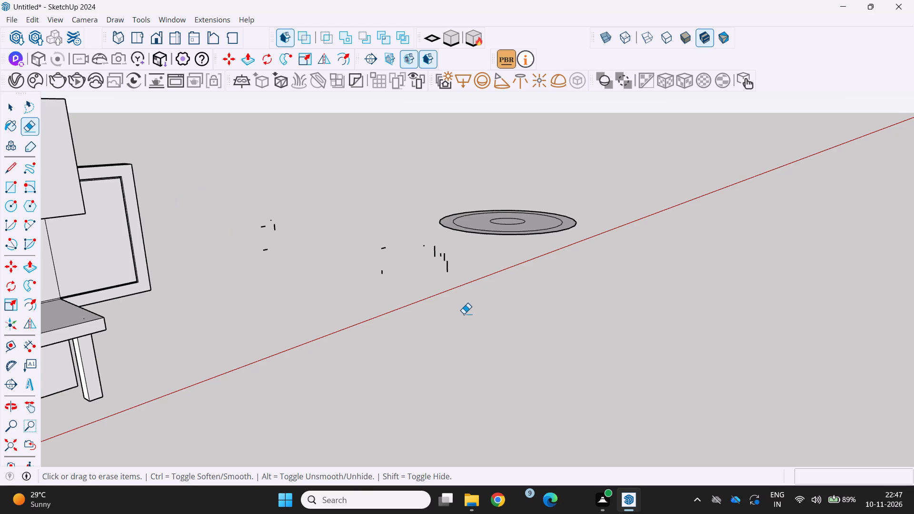
Select all the short edge fragments left between the house and the ground circles and delete them.
scroll(469, 314, "down", 2)
middle_click_drag(466, 315, 275, 318)
scroll(516, 197, "up", 3)
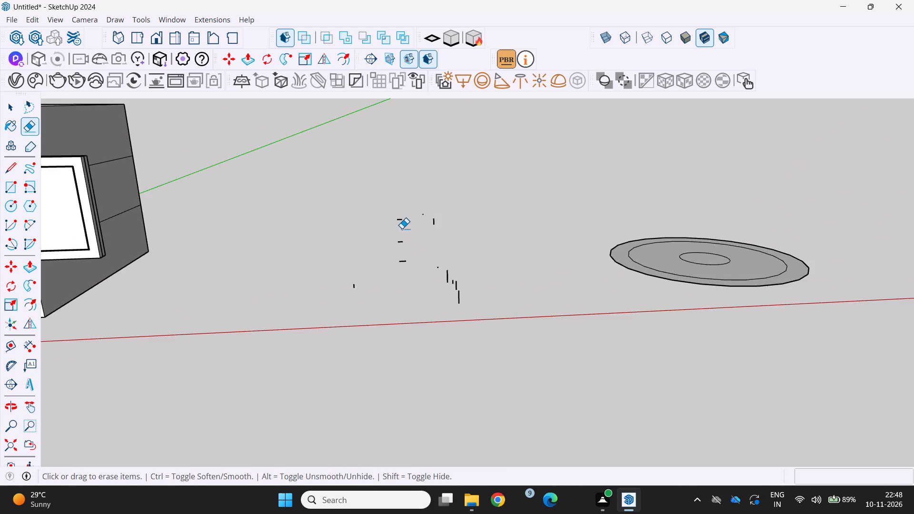
key("space")
key("space")
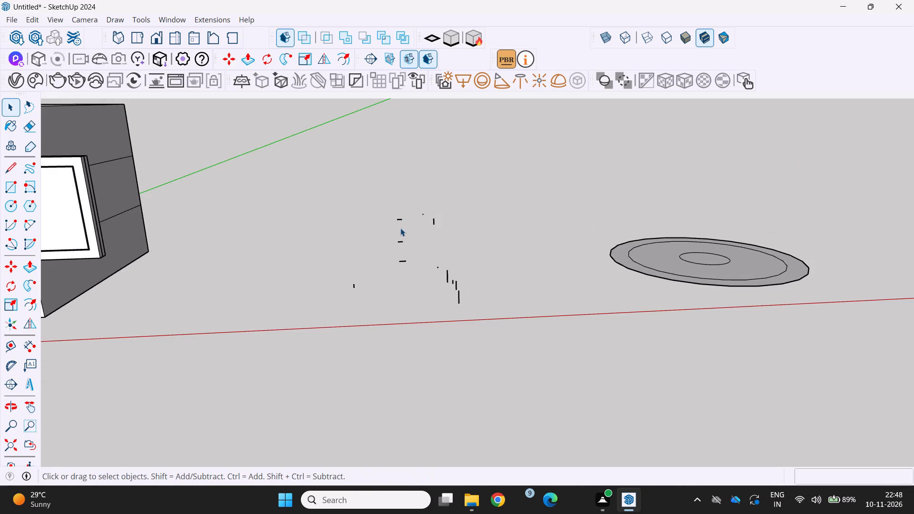
left_click_drag(323, 174, 555, 344)
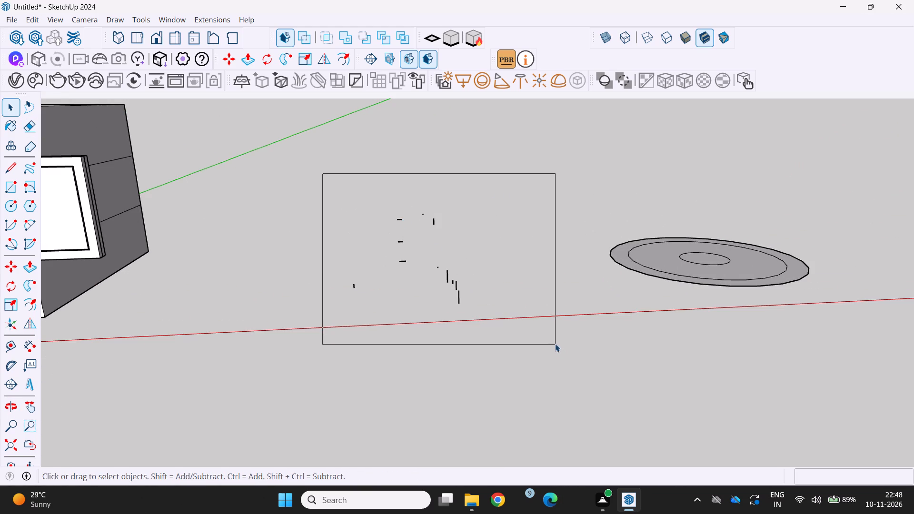
left_click_drag(555, 344, 549, 339)
key("Delete")
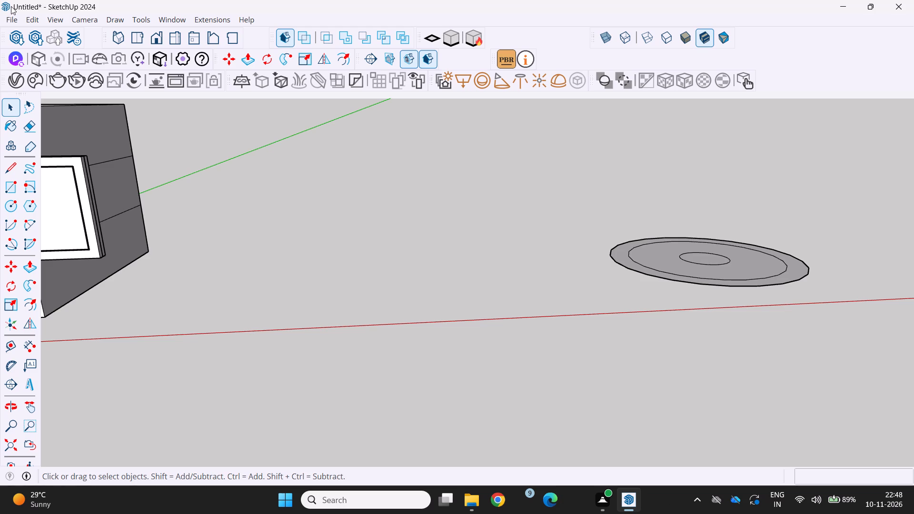
Examine the house and the concentric ground circles from several angles and distances.
scroll(80, 70, "down", 3)
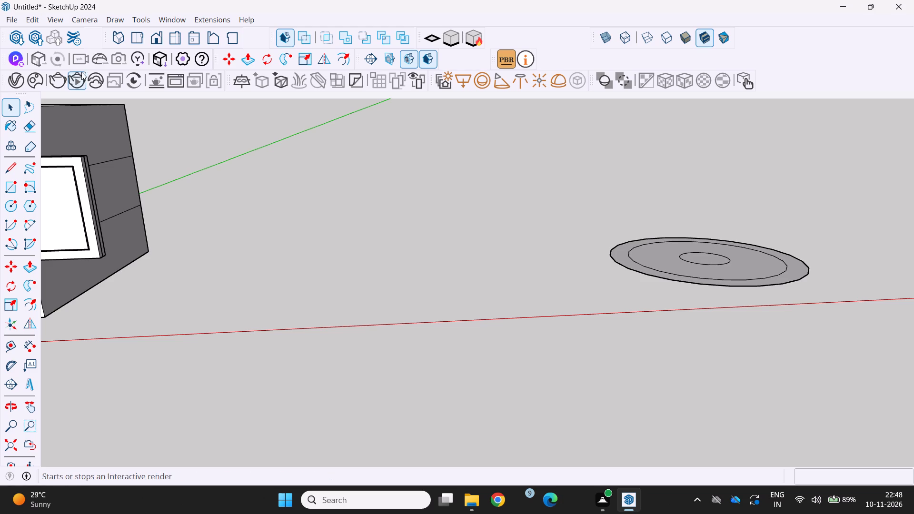
scroll(81, 72, "down", 7)
scroll(418, 300, "down", 6)
middle_click_drag(433, 288, 428, 291)
scroll(240, 410, "up", 1)
middle_click_drag(242, 407, 369, 285)
scroll(372, 279, "down", 1)
middle_click_drag(371, 284, 316, 352)
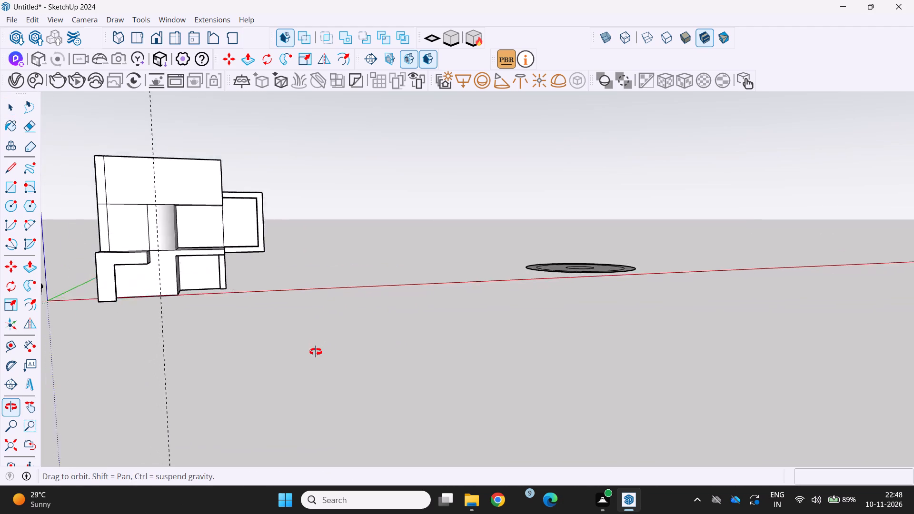
middle_click_drag(316, 352, 316, 346)
scroll(316, 352, "down", 5)
middle_click_drag(334, 329, 254, 401)
scroll(262, 402, "up", 1)
scroll(197, 305, "up", 4)
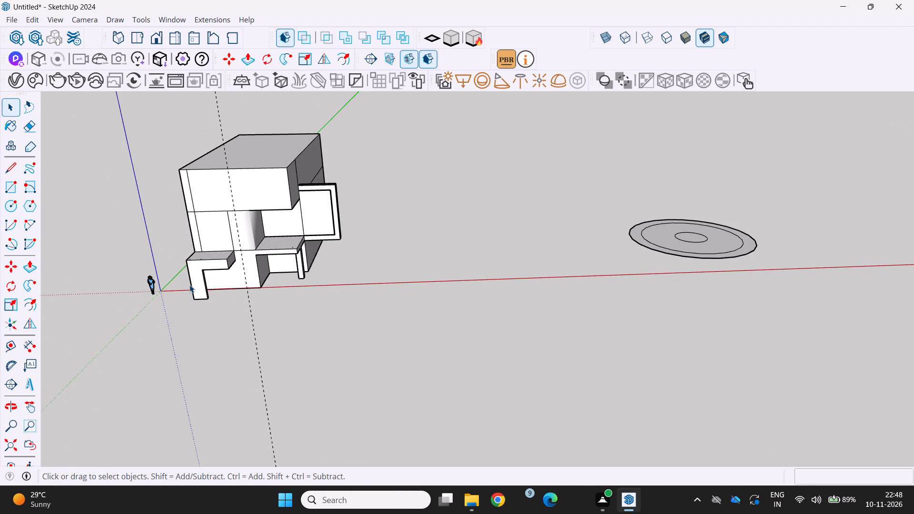
scroll(410, 211, "down", 1)
middle_click_drag(410, 211, 368, 251)
scroll(368, 251, "down", 7)
middle_click_drag(367, 249, 372, 248)
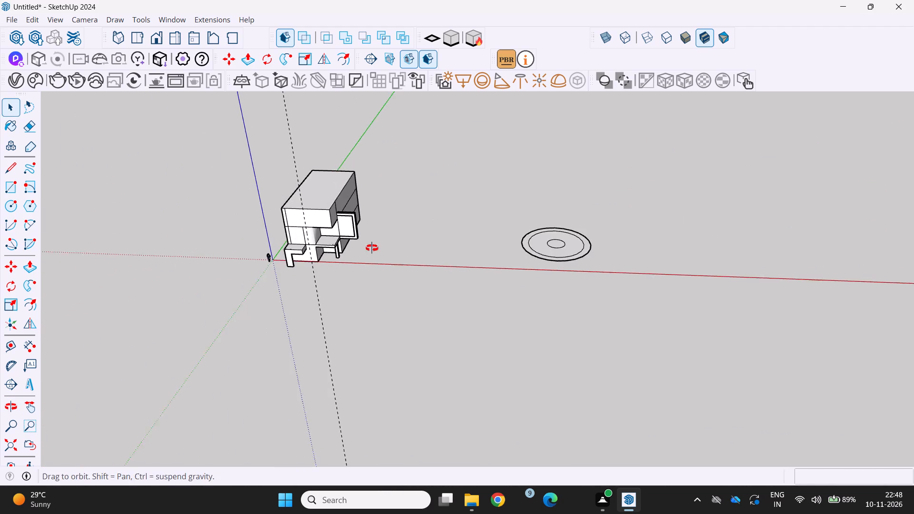
middle_click_drag(372, 248, 416, 237)
scroll(483, 227, "up", 3)
left_click(519, 188)
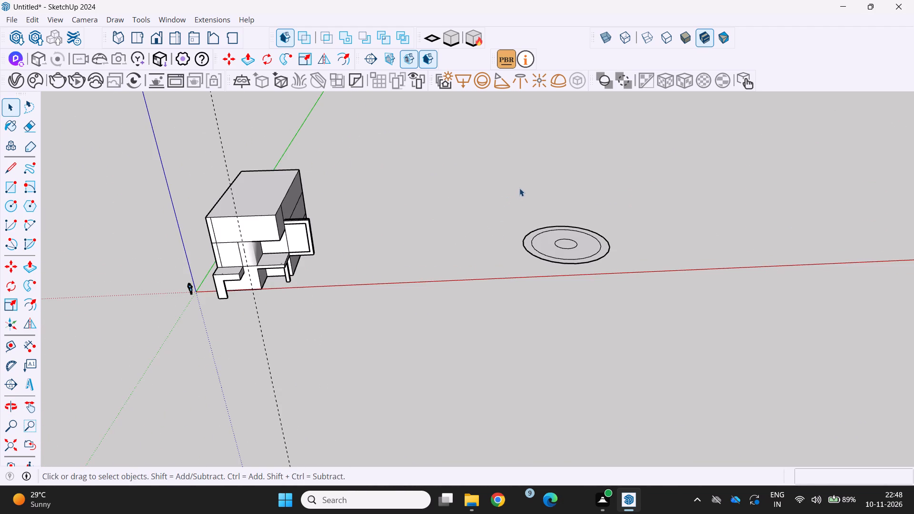
Erase the concentric ground circles beside the house.
key("e")
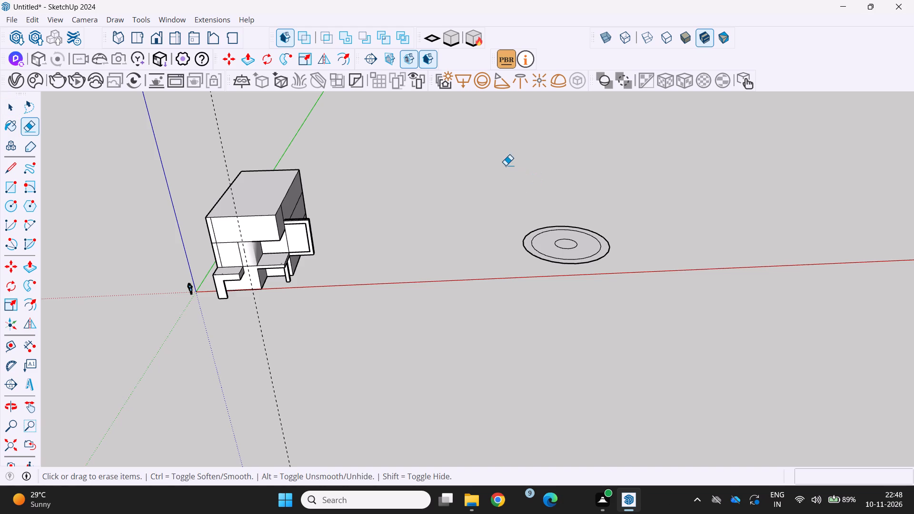
scroll(590, 282, "up", 1)
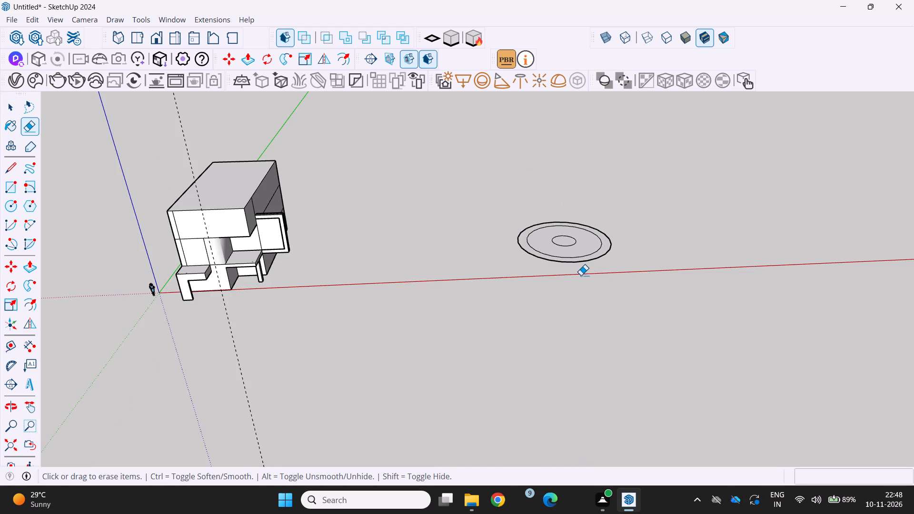
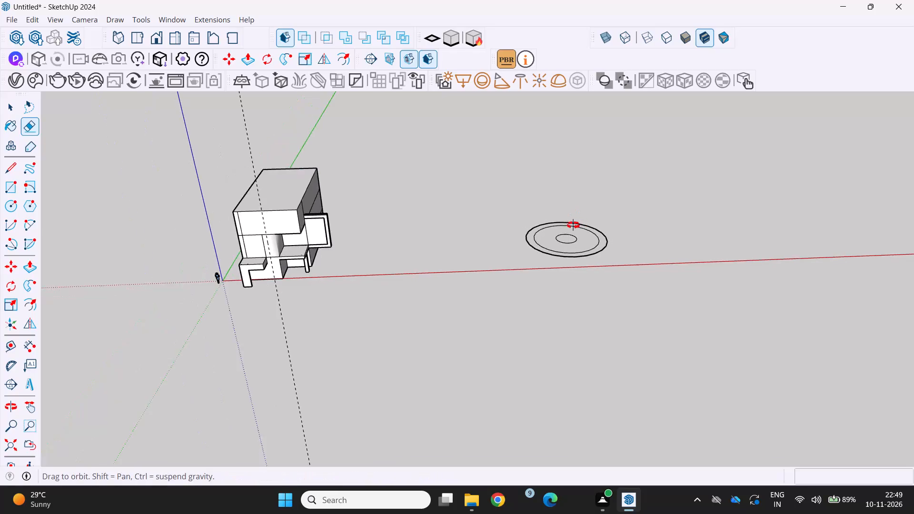
Erase the three remaining concentric ground circles out to the side of the house.
scroll(530, 251, "up", 4)
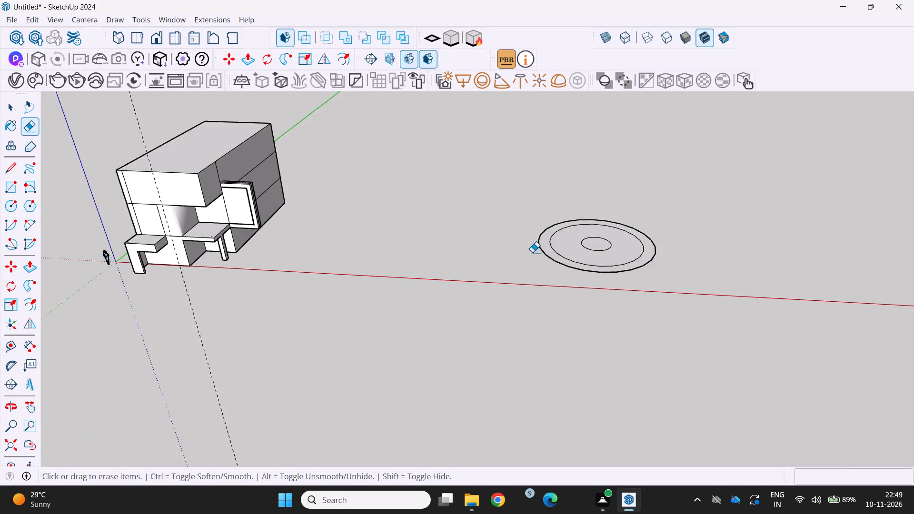
scroll(532, 252, "up", 7)
left_click(553, 257)
left_click(558, 264)
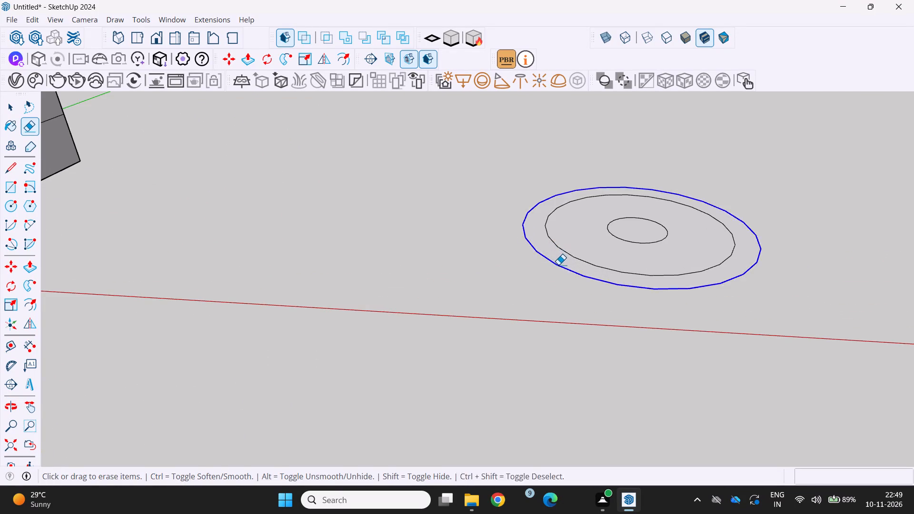
left_click(572, 254)
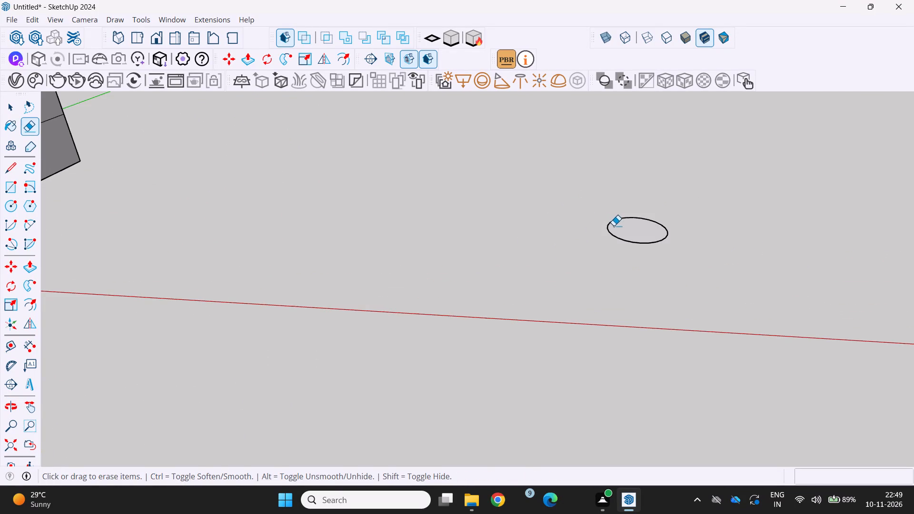
left_click(614, 226)
left_click(607, 239)
left_click(615, 235)
Erase the dashed guide line that crosses the front of the house.
scroll(614, 223, "down", 4)
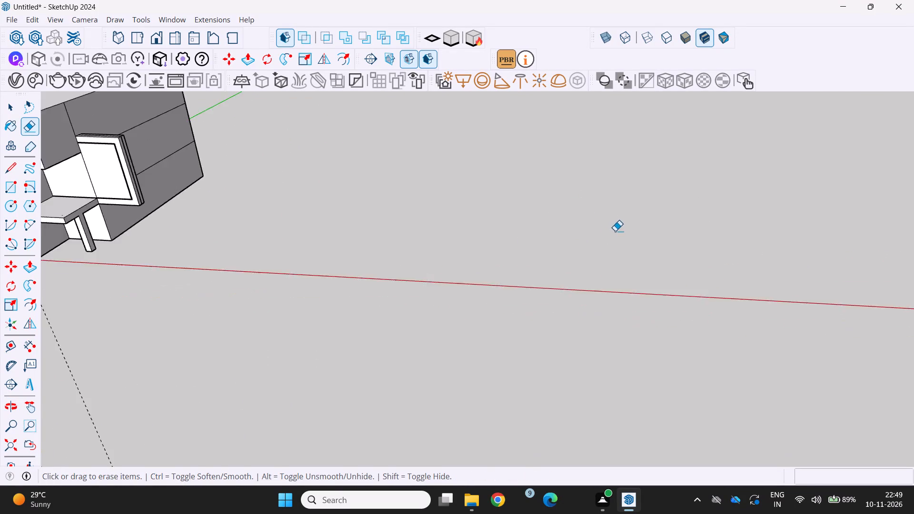
scroll(615, 231, "down", 6)
middle_click_drag(301, 349, 387, 279)
scroll(382, 284, "down", 5)
middle_click_drag(421, 287, 387, 328)
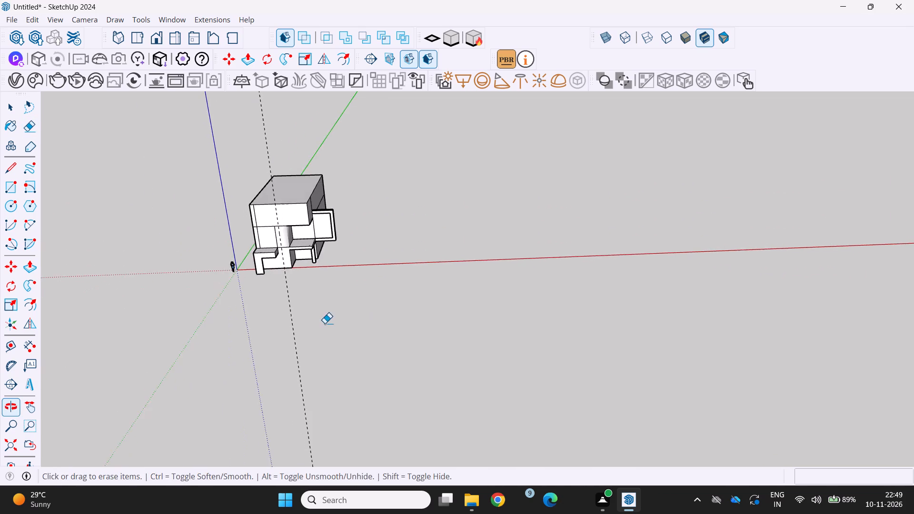
scroll(298, 326, "up", 3)
middle_click_drag(273, 309, 375, 234)
scroll(374, 235, "down", 4)
middle_click_drag(415, 246, 280, 273)
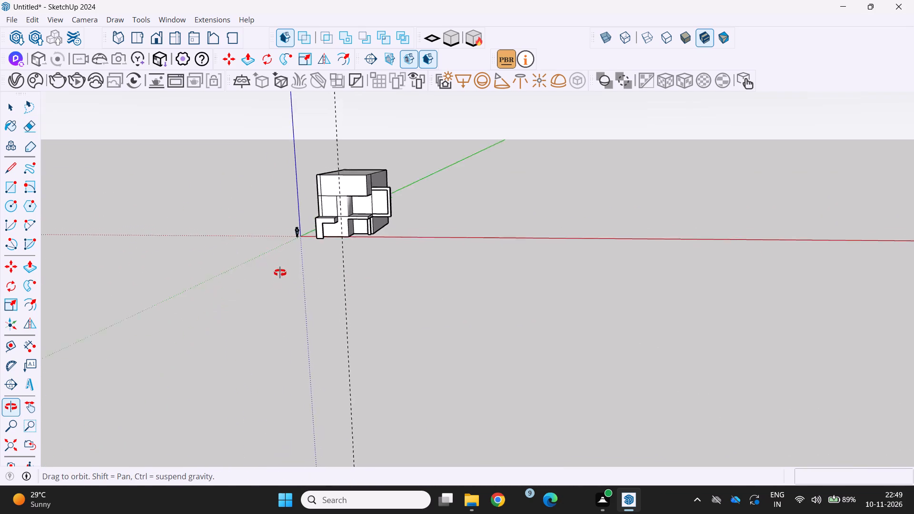
middle_click_drag(280, 273, 291, 227)
scroll(301, 171, "up", 11)
middle_click_drag(306, 162, 330, 206)
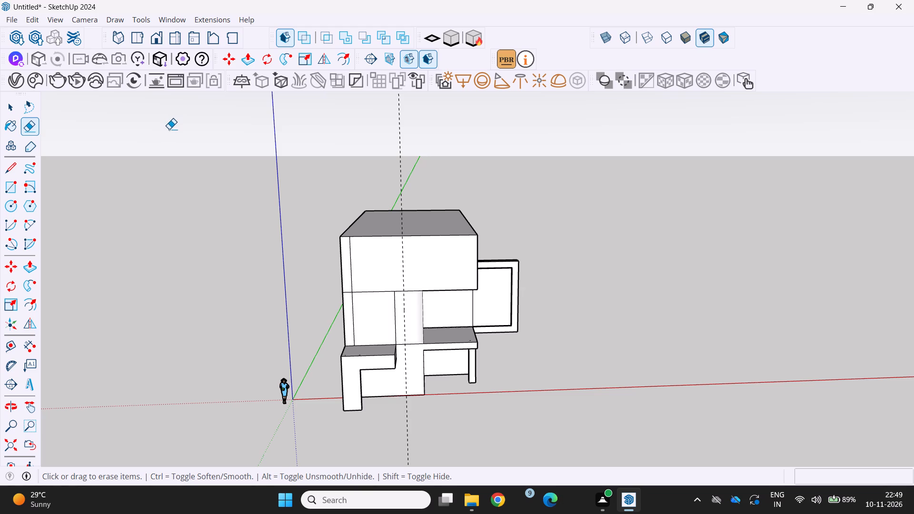
middle_click_drag(364, 202, 354, 241)
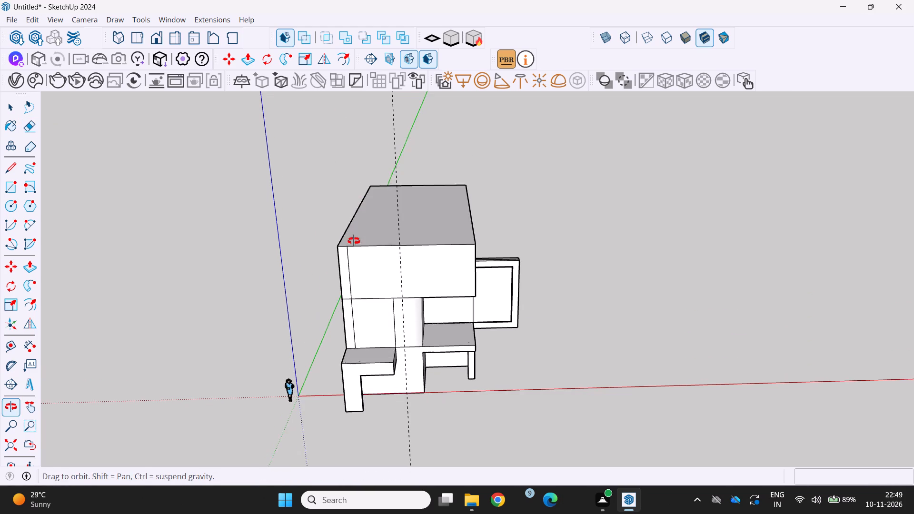
middle_click_drag(354, 241, 352, 244)
left_click(393, 135)
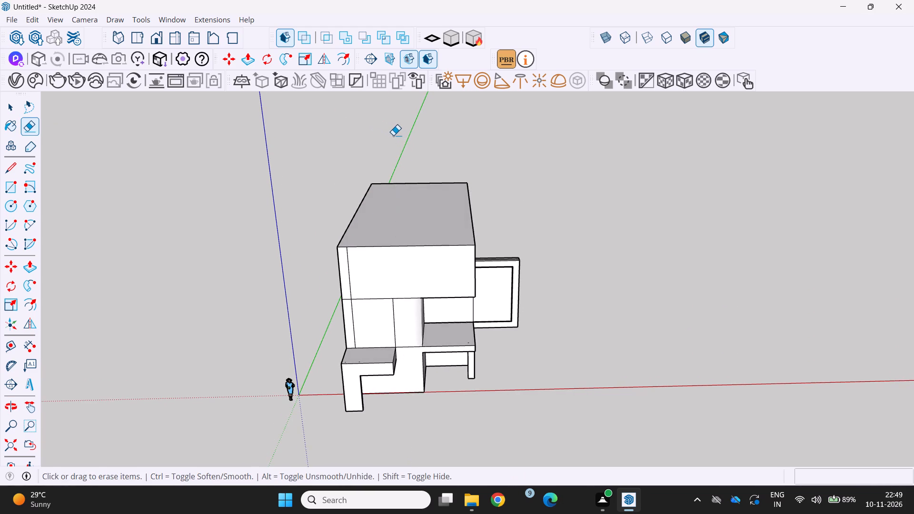
Examine the house's front, side and roof from several angles and distances.
scroll(380, 156, "down", 6)
middle_click_drag(380, 185, 408, 165)
middle_click_drag(376, 368, 335, 325)
scroll(319, 207, "up", 7)
middle_click_drag(362, 234, 421, 221)
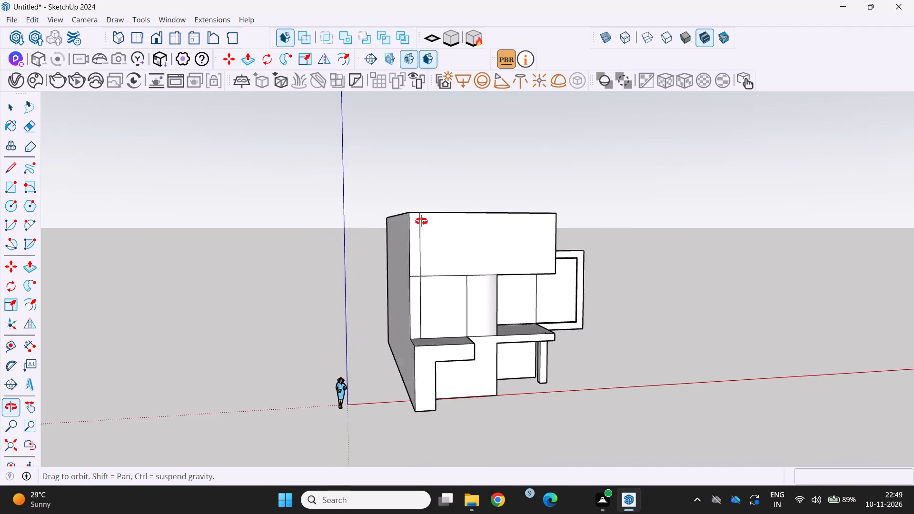
middle_click_drag(421, 221, 460, 204)
scroll(459, 207, "up", 1)
scroll(447, 211, "down", 5)
middle_click_drag(439, 208, 340, 256)
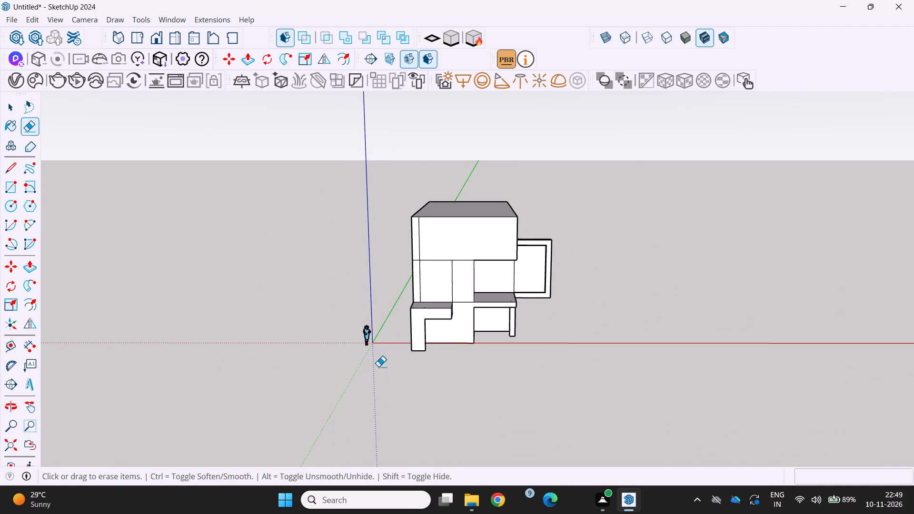
middle_click_drag(378, 369, 281, 376)
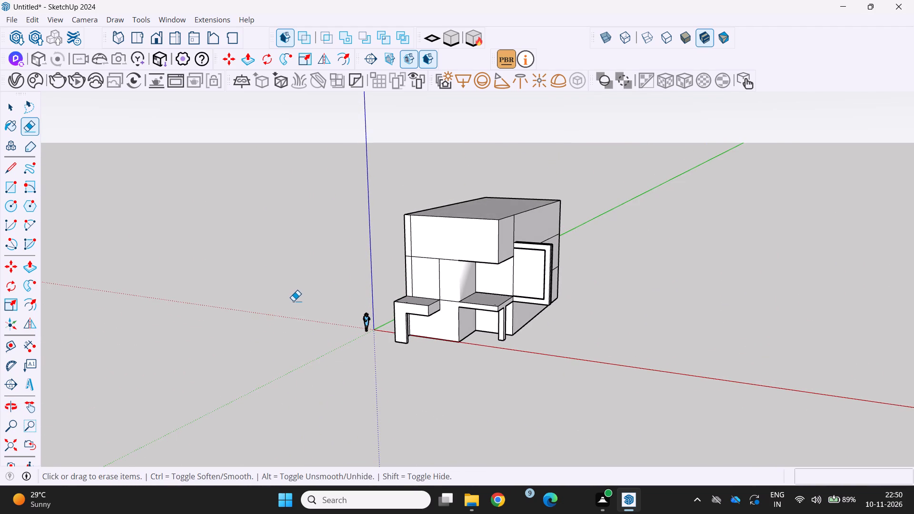
middle_click_drag(317, 260, 199, 298)
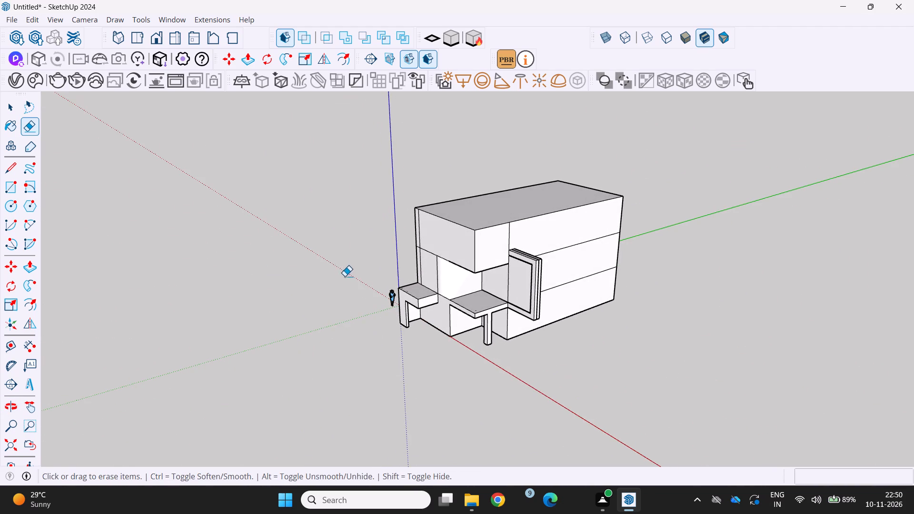
middle_click_drag(345, 276, 286, 283)
scroll(307, 274, "down", 2)
middle_click_drag(306, 275, 401, 252)
scroll(399, 254, "down", 4)
middle_click_drag(340, 232, 436, 202)
scroll(407, 266, "up", 3)
middle_click_drag(387, 282, 483, 274)
scroll(401, 315, "up", 2)
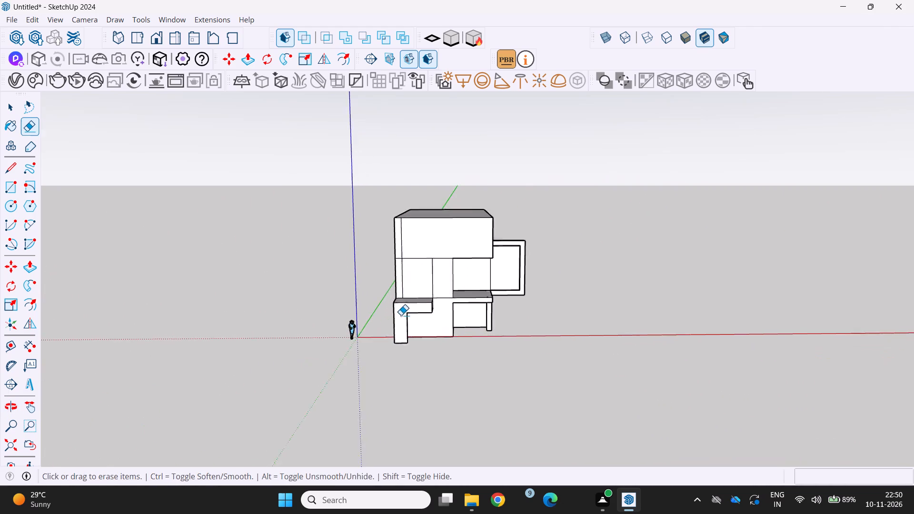
scroll(401, 315, "up", 2)
middle_click_drag(395, 286, 356, 279)
scroll(371, 271, "up", 3)
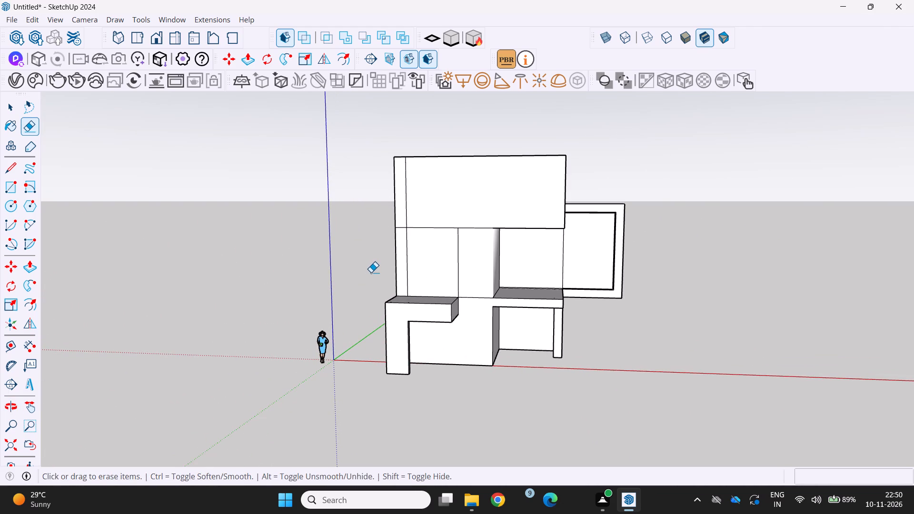
Draw a closed four-edge arrowhead outline with the Line tool in the open space beside the house.
left_click(13, 168)
scroll(52, 211, "down", 9)
middle_click_drag(54, 207, 69, 226)
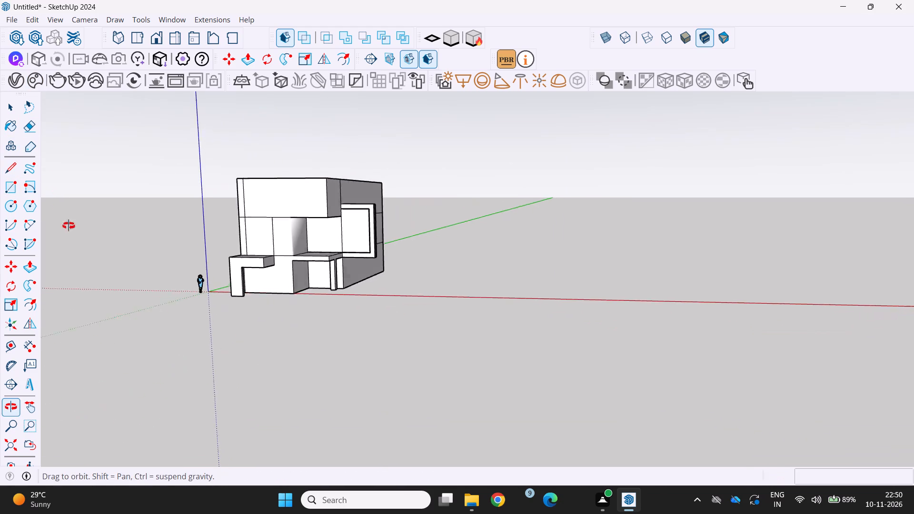
middle_click_drag(69, 226, 84, 248)
scroll(548, 270, "up", 2)
left_click(505, 282)
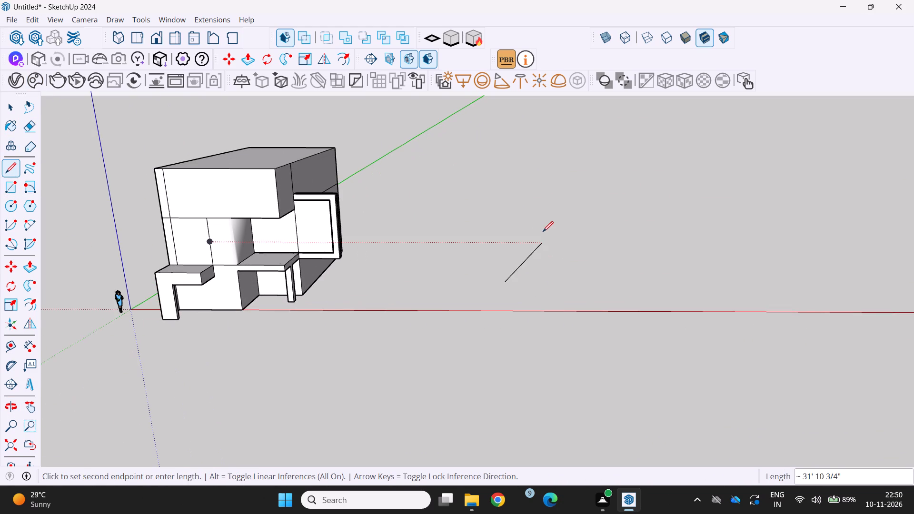
left_click_drag(546, 244, 545, 249)
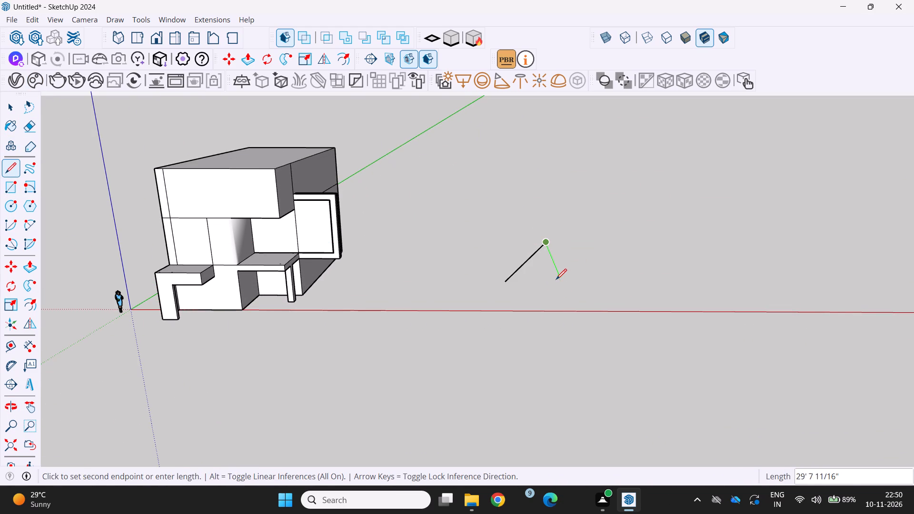
left_click(564, 287)
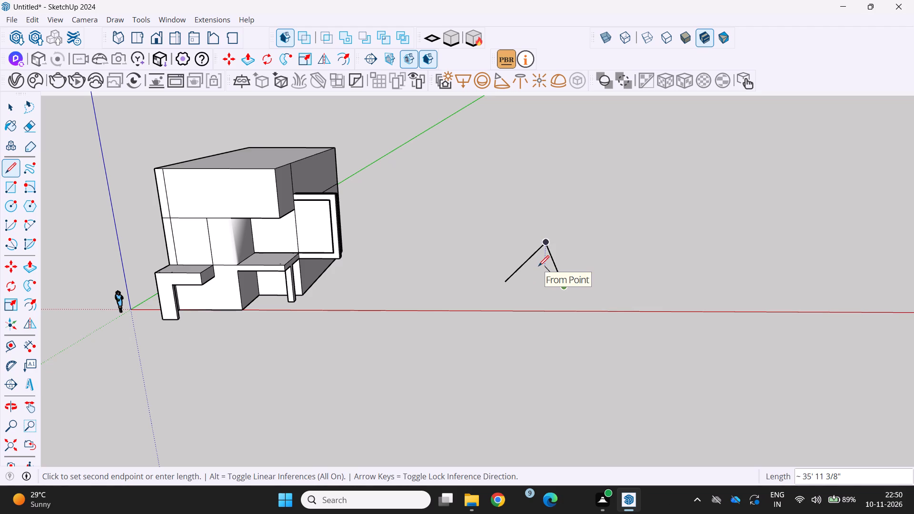
scroll(534, 260, "up", 1)
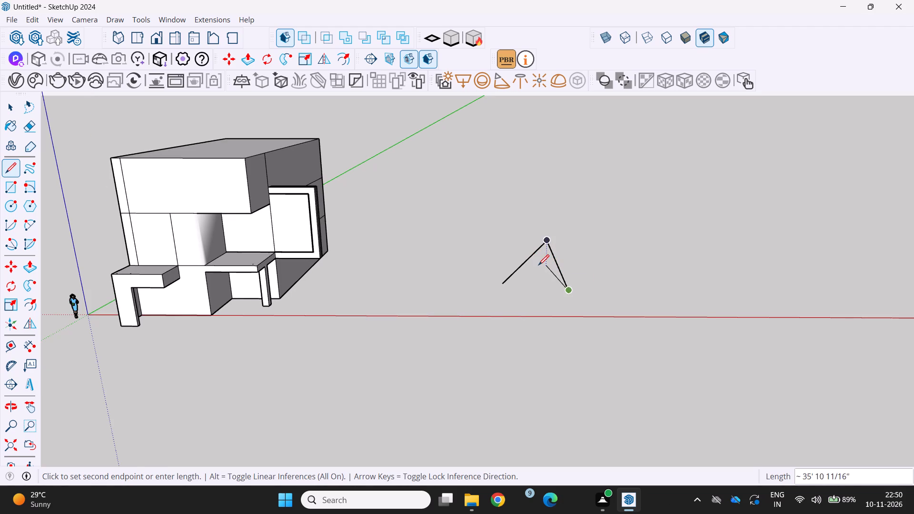
left_click(539, 265)
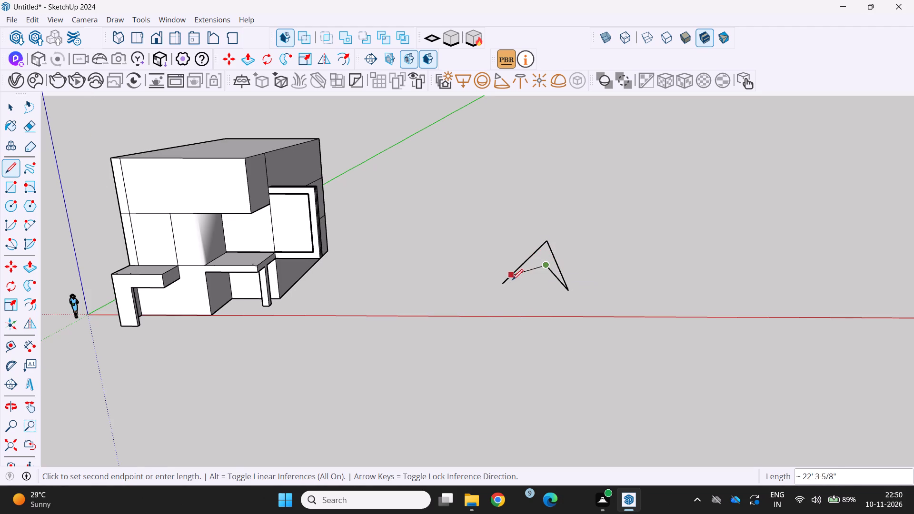
left_click(507, 290)
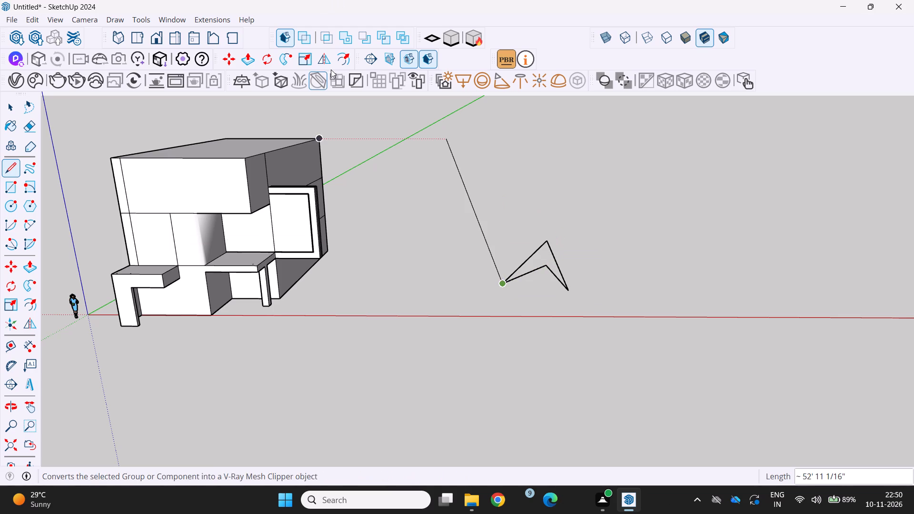
Add two edges joining the arrowhead's outer tips through a point between its peak and its inner notch.
scroll(543, 266, "up", 2)
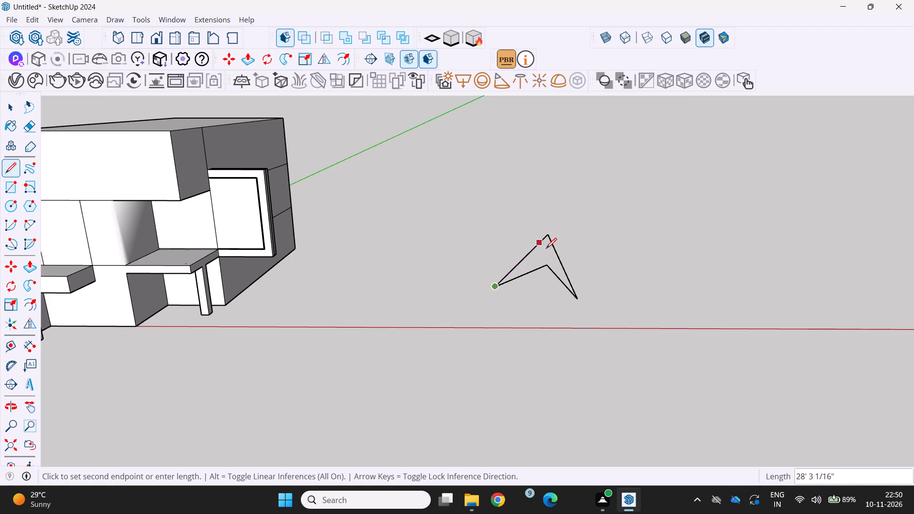
left_click(549, 251)
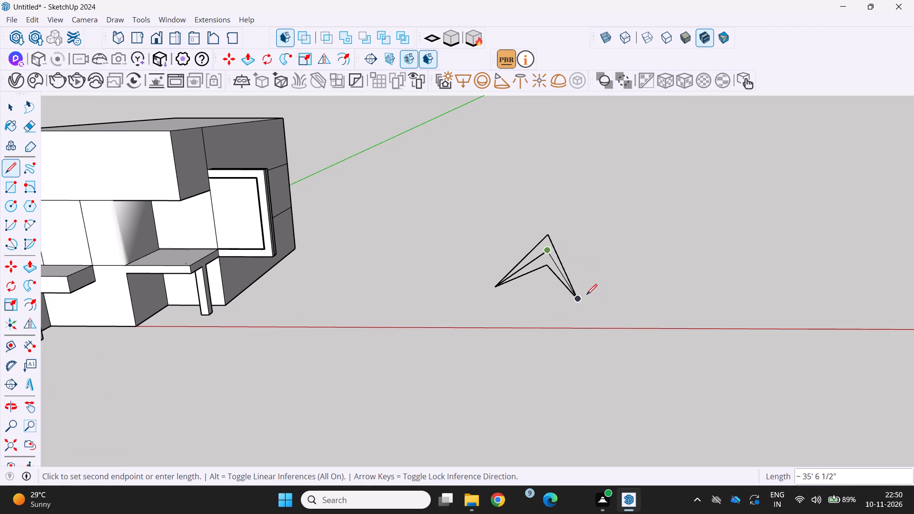
left_click(580, 294)
Draw a straight base edge about 63' 9" long between the arrowhead's two outer tips.
middle_click_drag(581, 278, 741, 247)
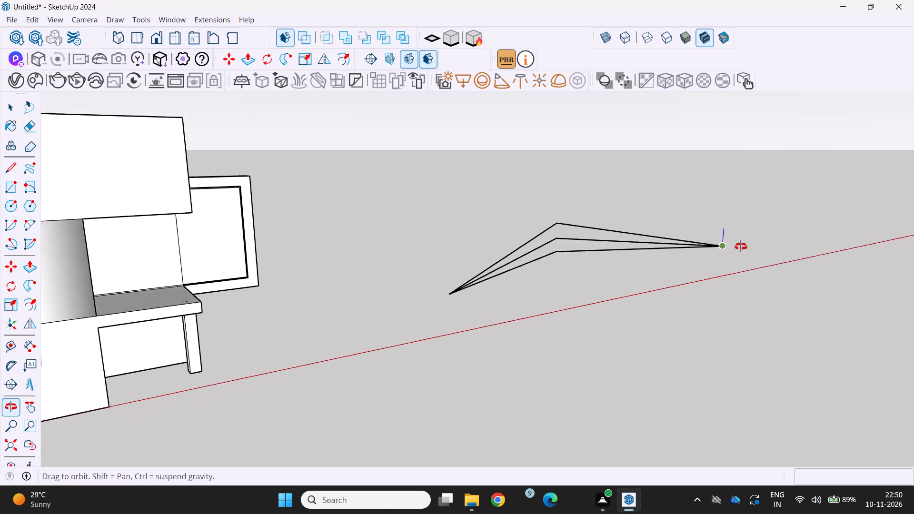
middle_click_drag(741, 247, 700, 288)
scroll(694, 285, "down", 3)
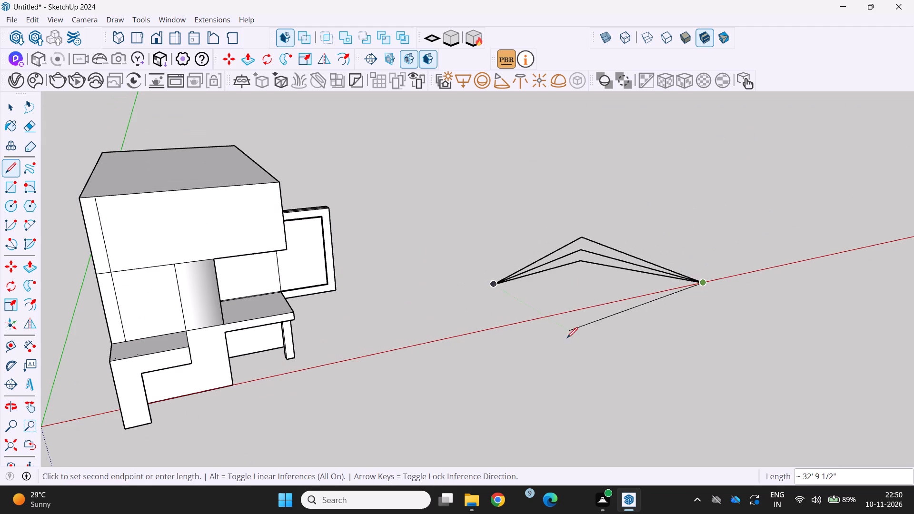
scroll(514, 277, "up", 6)
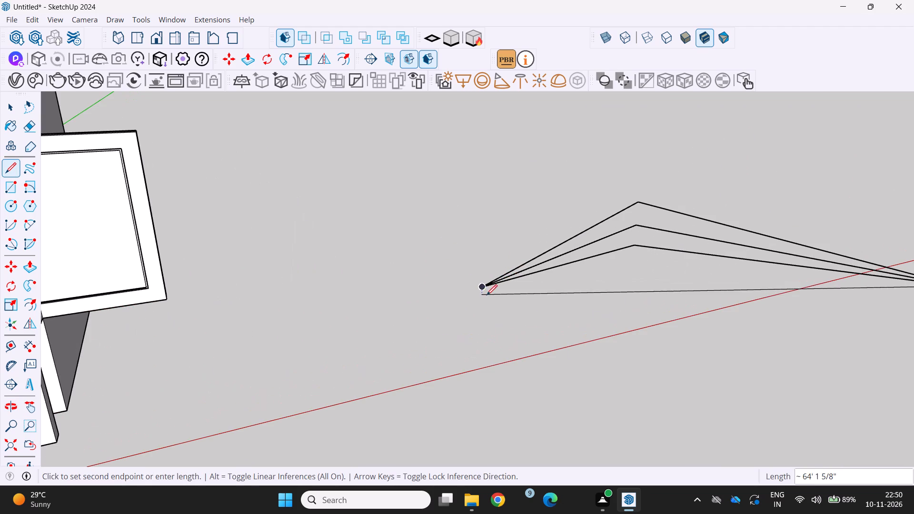
left_click(484, 289)
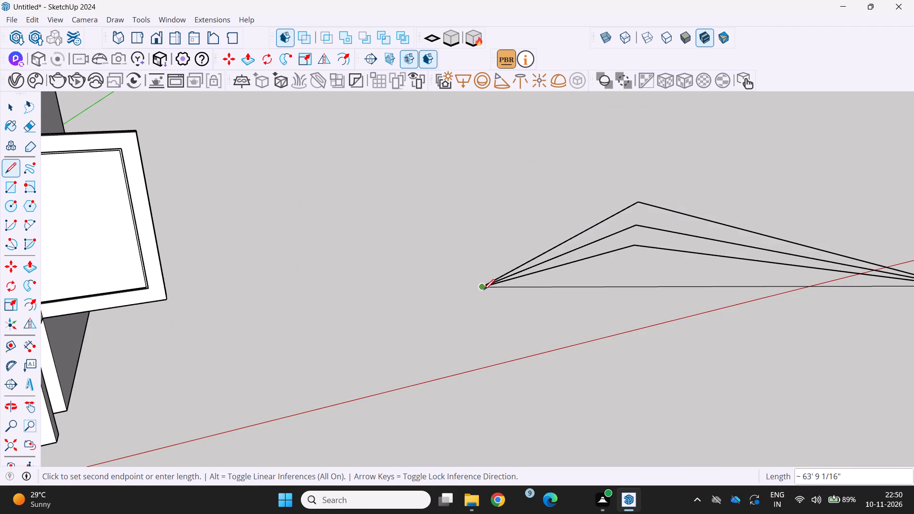
Draw a vertical edge from the triangular shape's top peak down through the middle one to the lowest.
scroll(486, 295, "down", 9)
middle_click_drag(497, 306, 415, 305)
scroll(415, 305, "down", 2)
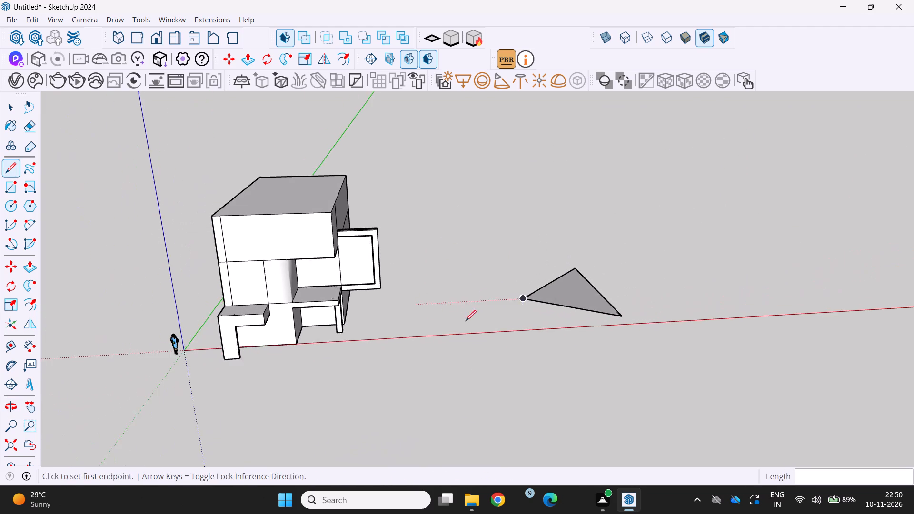
middle_click_drag(519, 323, 342, 290)
scroll(580, 345, "up", 5)
middle_click_drag(498, 269, 427, 247)
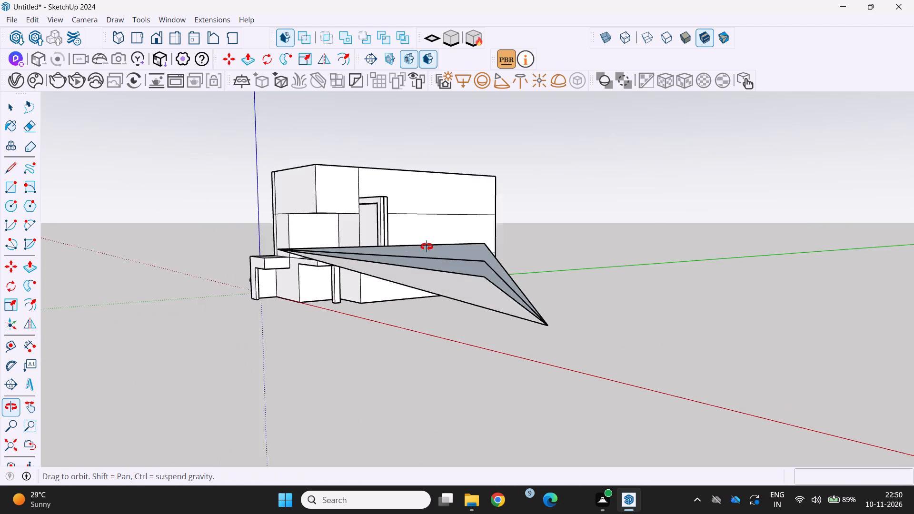
middle_click_drag(427, 247, 465, 251)
scroll(534, 275, "up", 4)
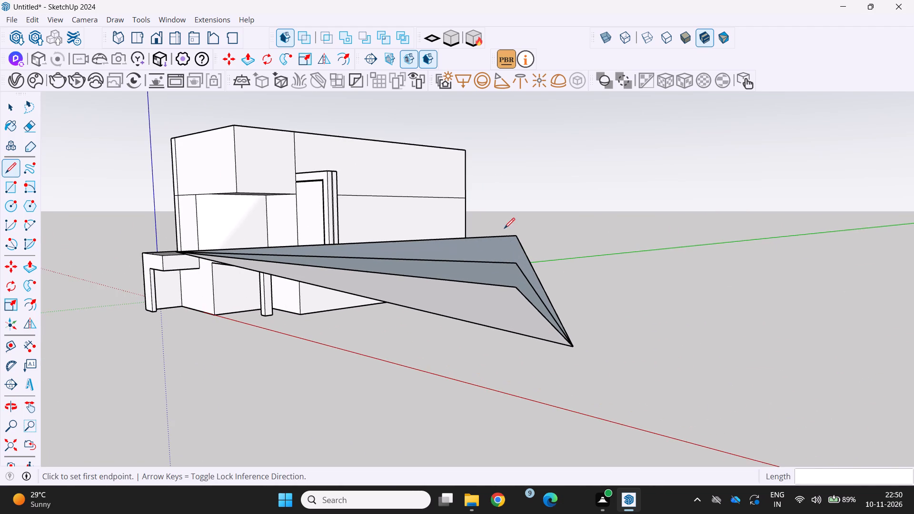
left_click(518, 239)
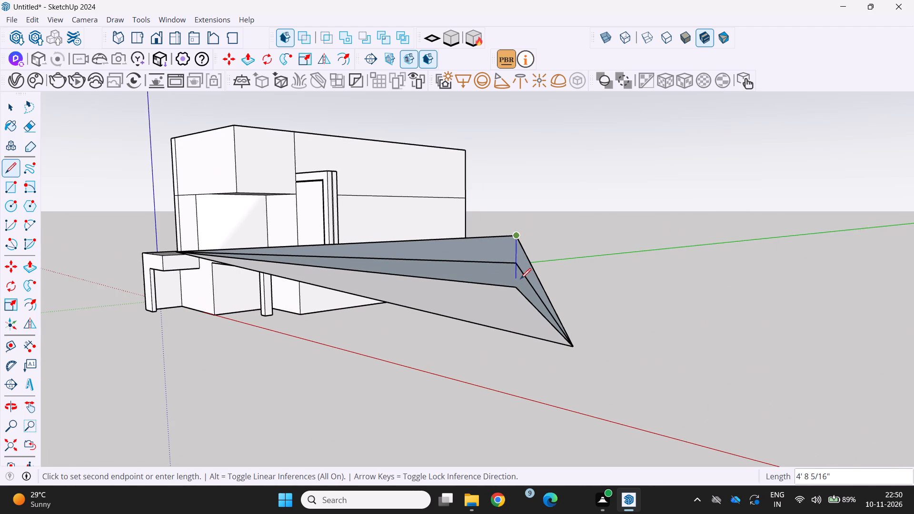
left_click(516, 291)
Examine the triangular shape beside the house from above, from below and from a distance.
scroll(526, 287, "down", 2)
middle_click_drag(529, 289, 521, 317)
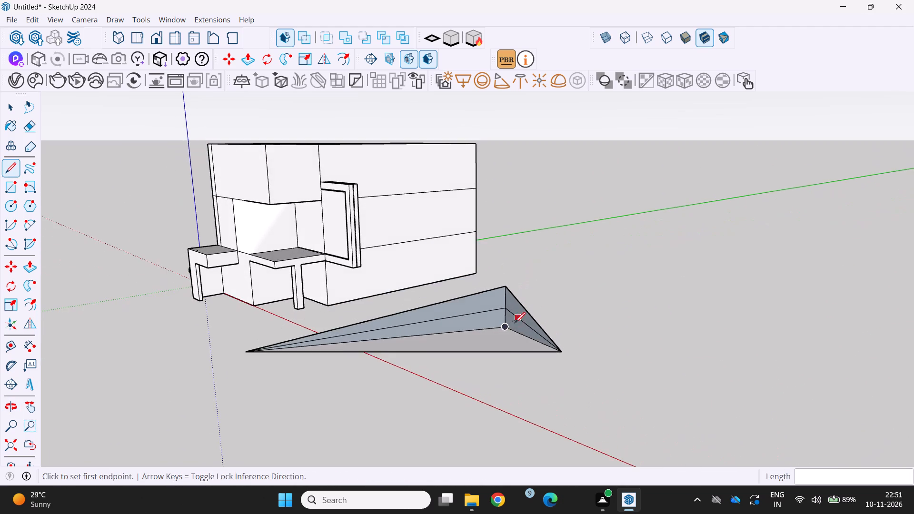
scroll(504, 356, "up", 2)
middle_click_drag(495, 345, 562, 271)
scroll(562, 270, "down", 3)
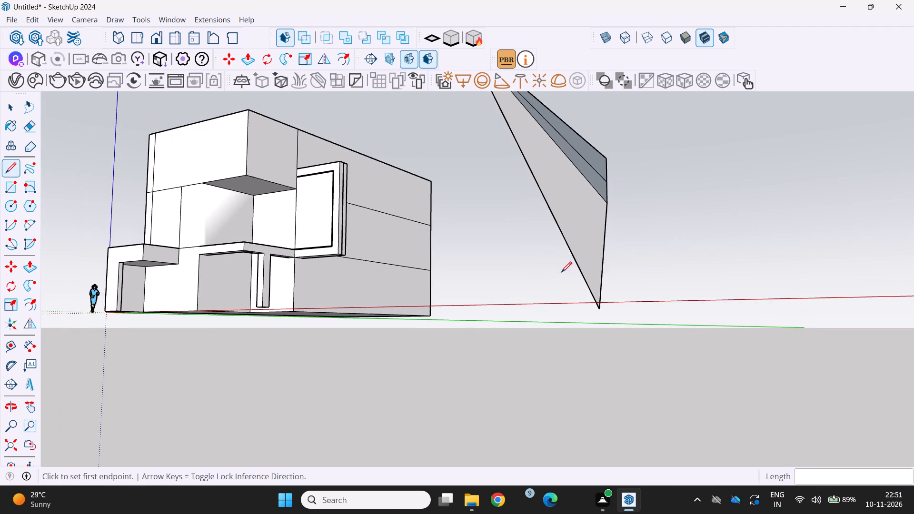
middle_click_drag(560, 284, 631, 407)
scroll(627, 352, "down", 10)
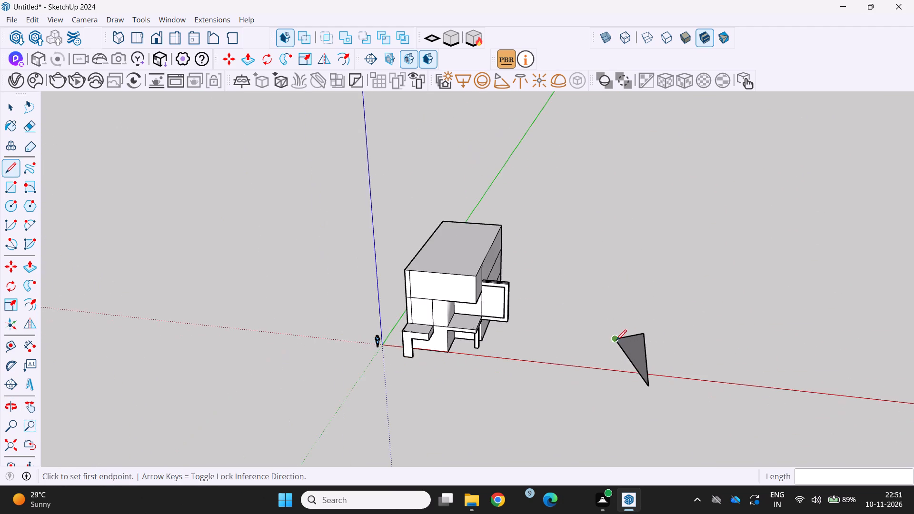
Draw an edge about 16' 7" long across the triangular shape's pale face, from its lowest peak to the opposite outer edge.
middle_click_drag(615, 337, 494, 242)
scroll(630, 378, "up", 7)
middle_click_drag(583, 306, 630, 267)
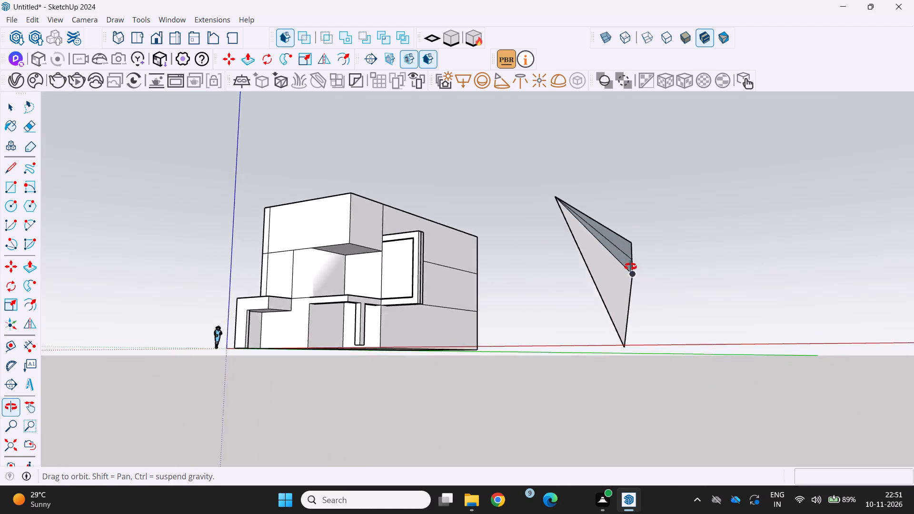
middle_click_drag(630, 267, 636, 259)
scroll(633, 263, "up", 2)
scroll(571, 260, "up", 3)
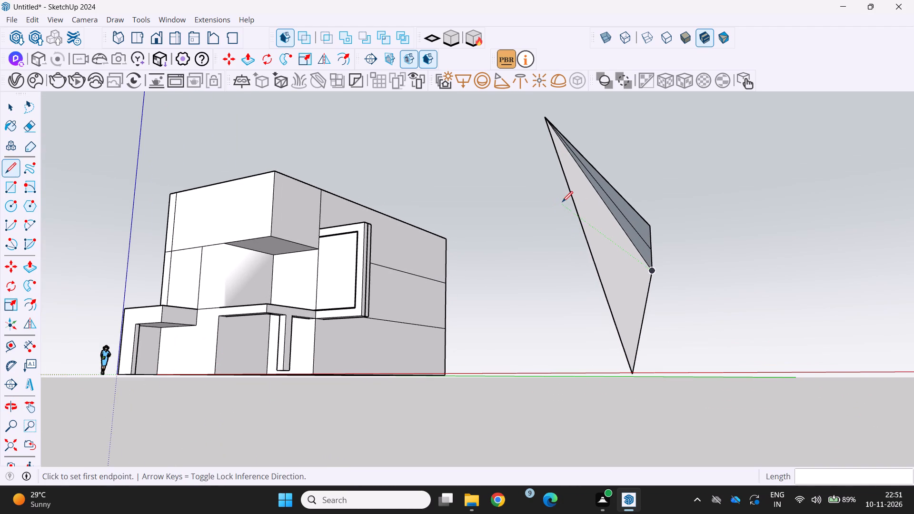
scroll(562, 202, "up", 1)
left_click(656, 276)
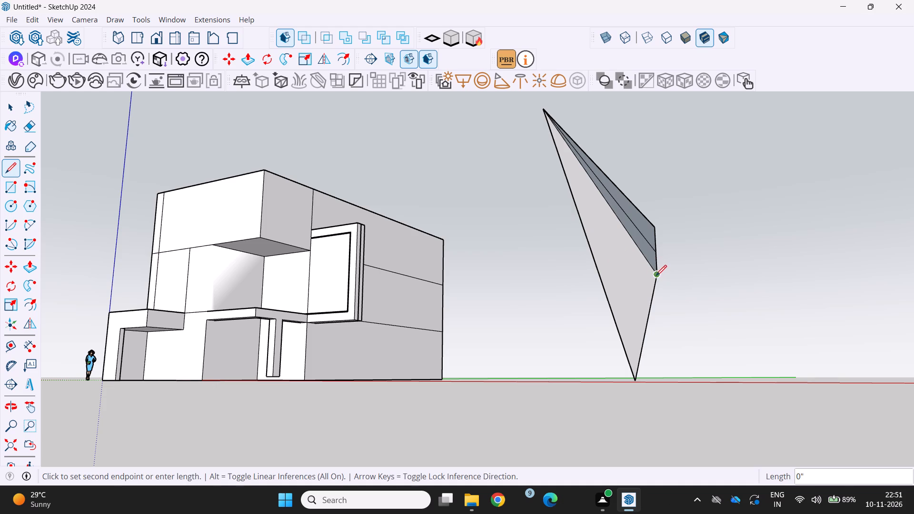
left_click(592, 249)
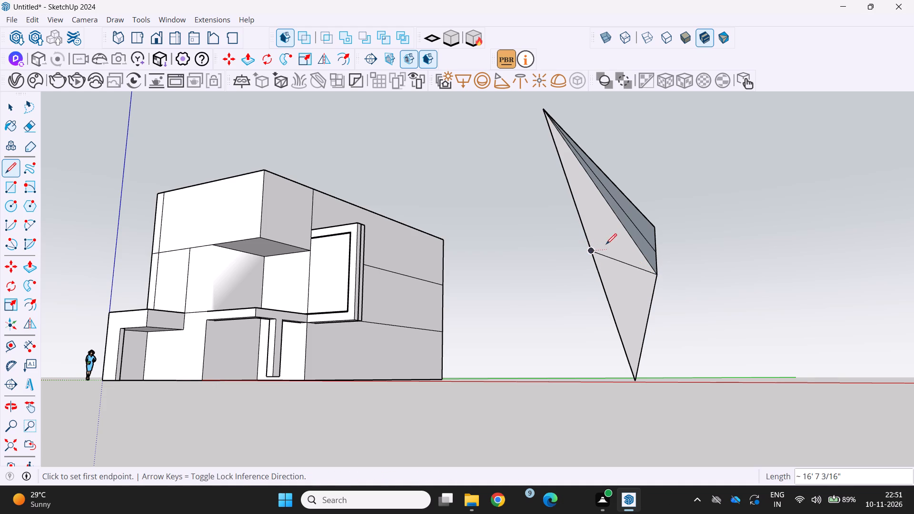
Continue with four connected zigzag edges across the narrowing part of the pale face toward its tip, the first about 4' 3" long.
left_click(616, 217)
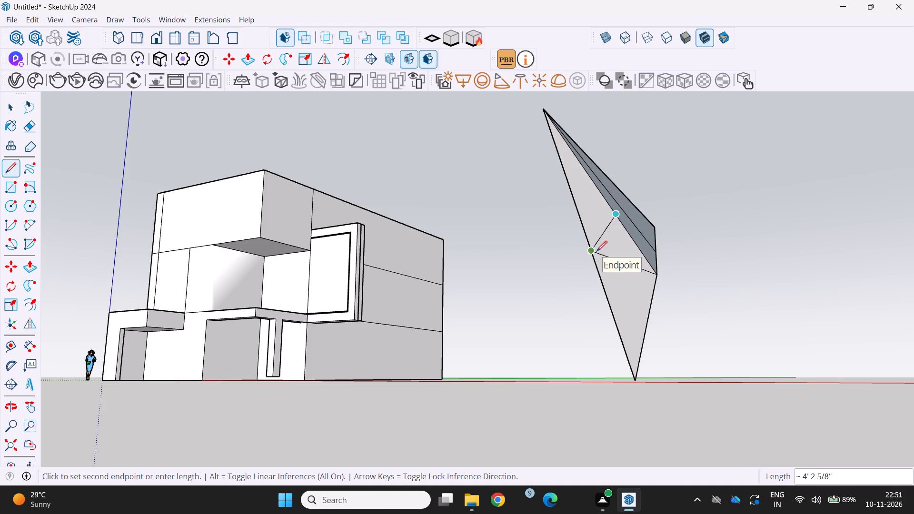
left_click(596, 251)
left_click(622, 212)
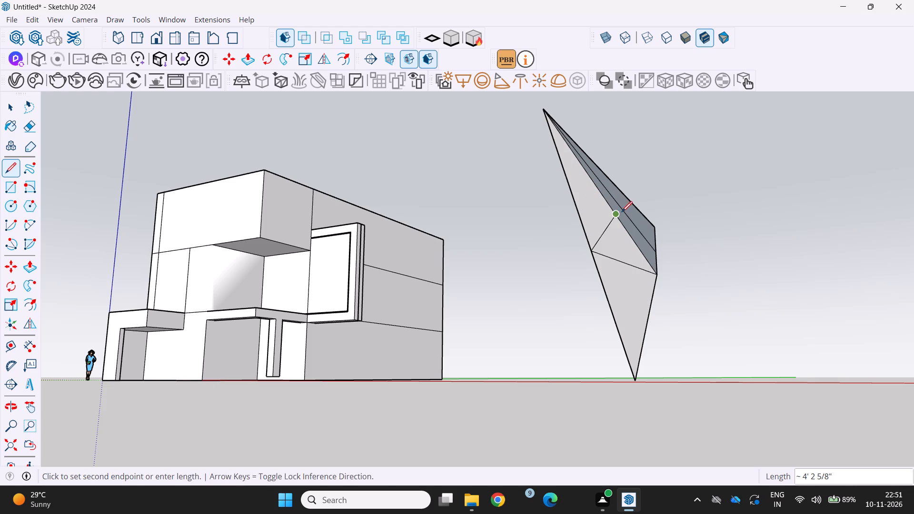
left_click(568, 182)
left_click(581, 167)
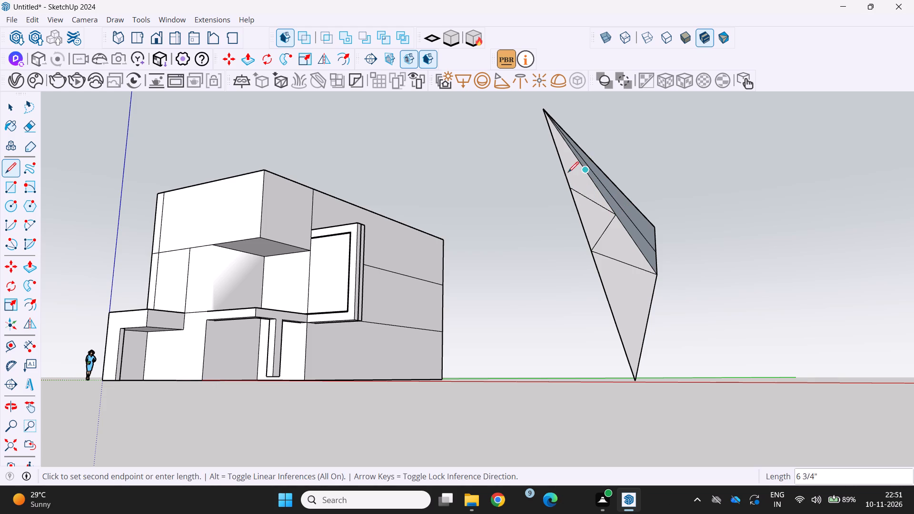
left_click(554, 152)
scroll(599, 197, "up", 3)
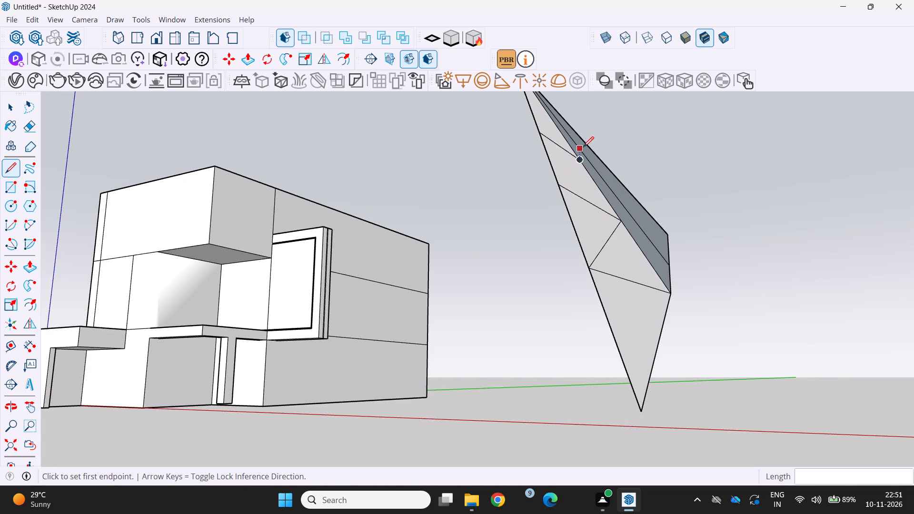
left_click(577, 161)
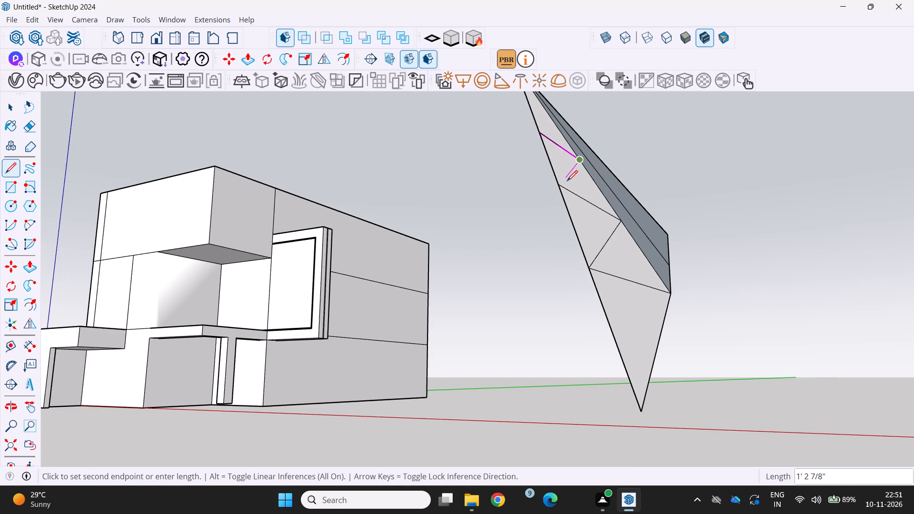
left_click(565, 183)
Examine the zigzag-divided triangular shape beside the house from several angles and distances.
scroll(576, 186, "down", 4)
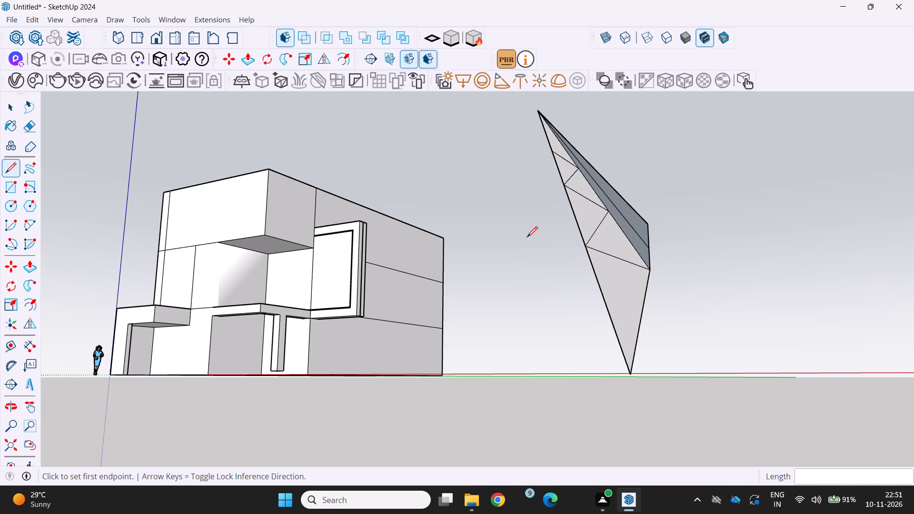
scroll(517, 231, "down", 4)
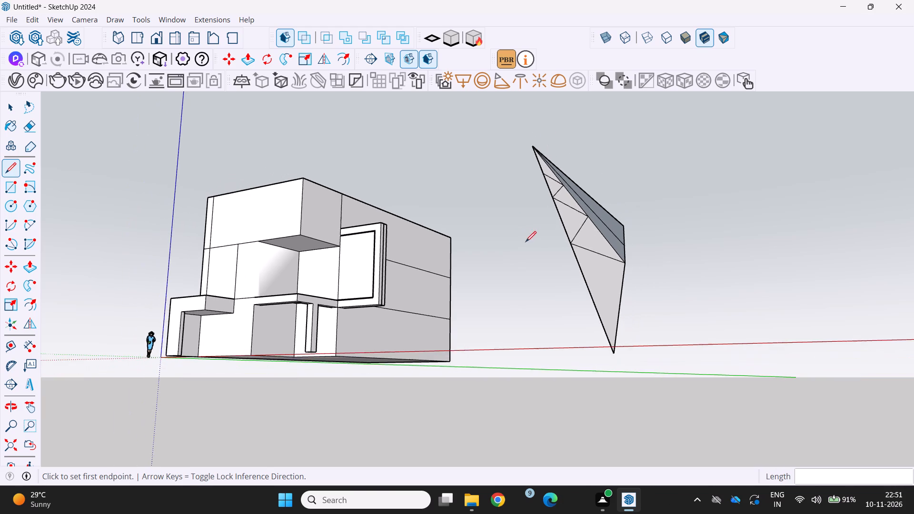
middle_click_drag(536, 255, 519, 296)
scroll(520, 293, "down", 3)
middle_click_drag(527, 278, 508, 315)
scroll(615, 436, "up", 3)
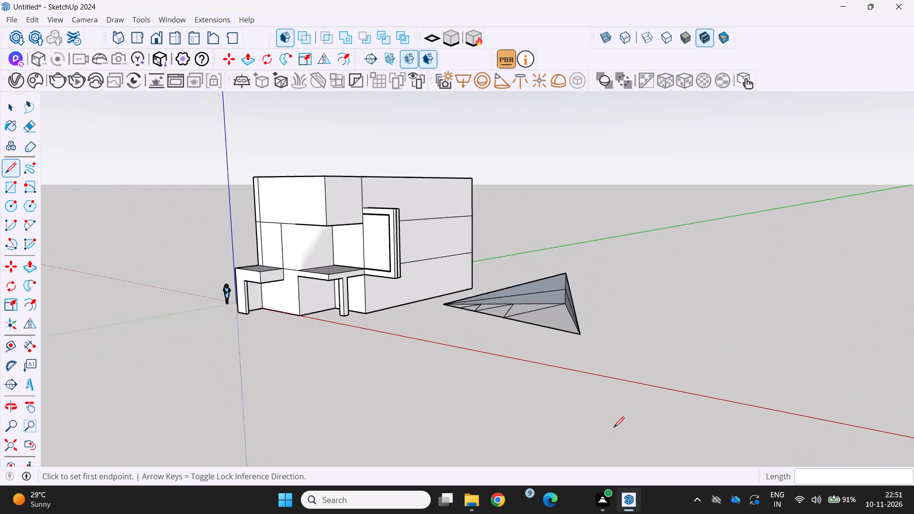
middle_click_drag(612, 423, 667, 389)
middle_click_drag(623, 308, 641, 320)
scroll(641, 320, "down", 3)
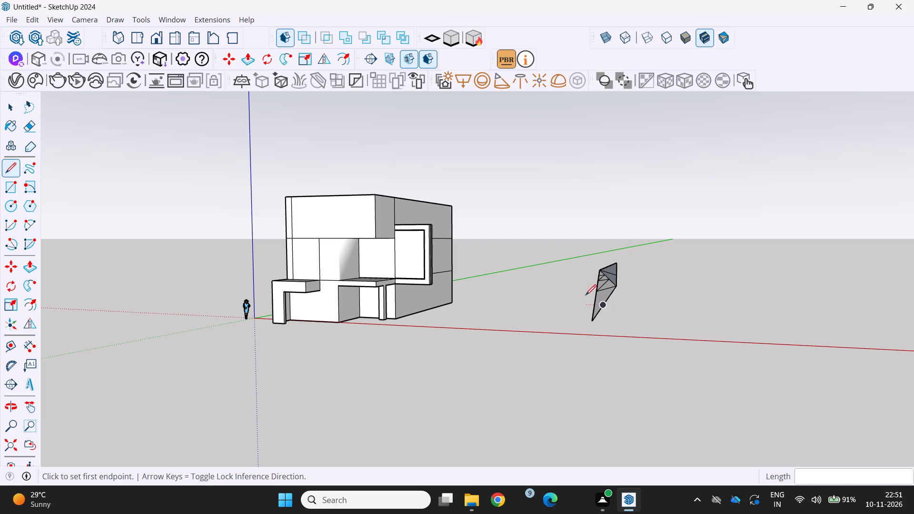
Start a 3D text and replace its placeholder wording with "joshna".
middle_click_drag(353, 286, 448, 327)
scroll(311, 164, "up", 3)
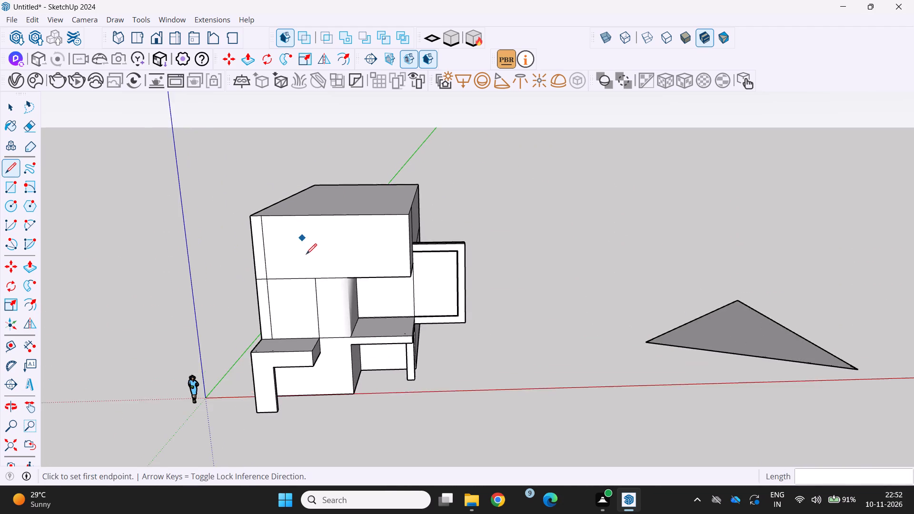
scroll(307, 254, "up", 2)
left_click(30, 380)
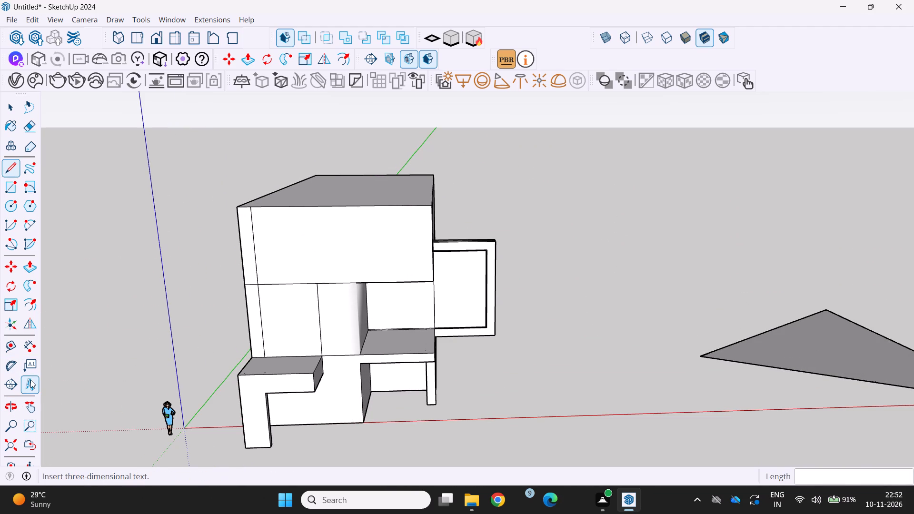
scroll(290, 153, "up", 1)
left_click(298, 152)
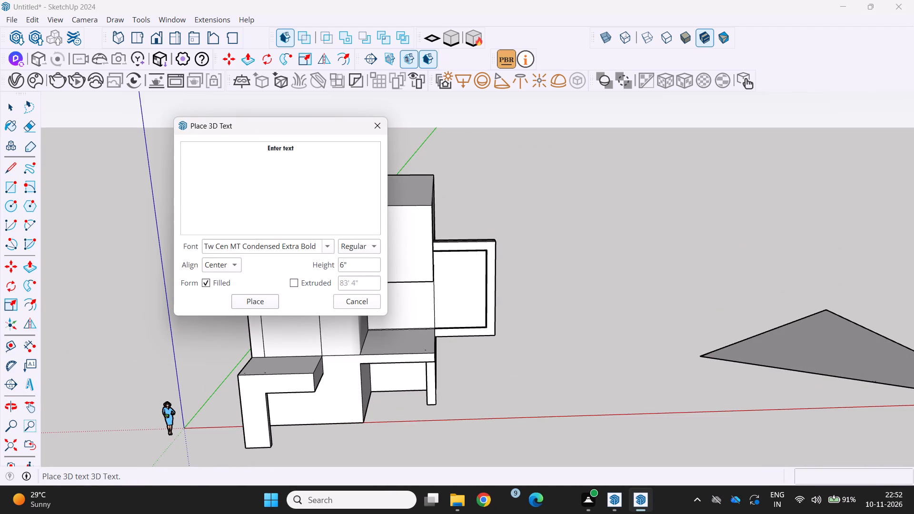
key("BackSpace")
key("BackSpace")
key("BackSpace")
key("BackSpace")
key("BackSpace")
key("BackSpace")
key("BackSpace")
key("BackSpace")
key("BackSpace")
key("BackSpace")
key("BackSpace")
key("BackSpace")
key("BackSpace")
key("BackSpace")
key("BackSpace")
key("BackSpace")
key("BackSpace")
key("BackSpace")
type("joshna")
Place the 3D text on the front face of the house's upper block.
left_click(262, 148)
left_click(262, 306)
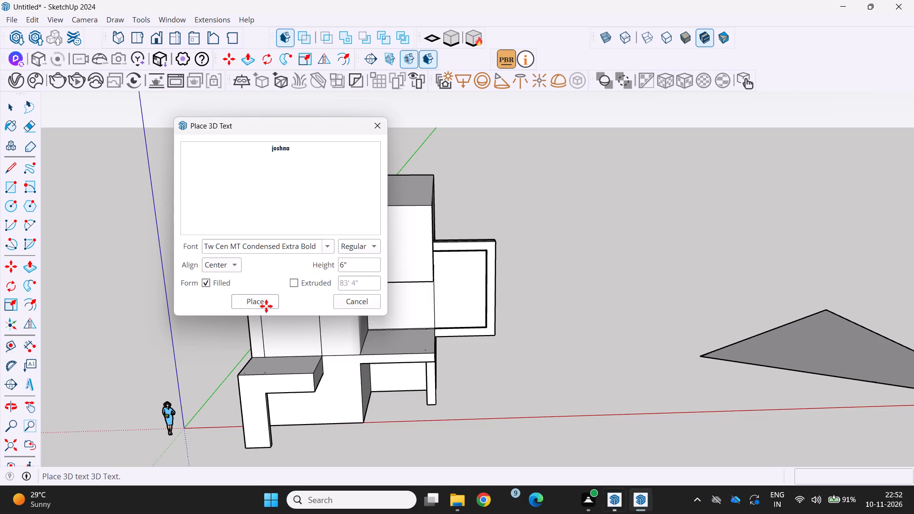
scroll(318, 250, "up", 4)
left_click(340, 237)
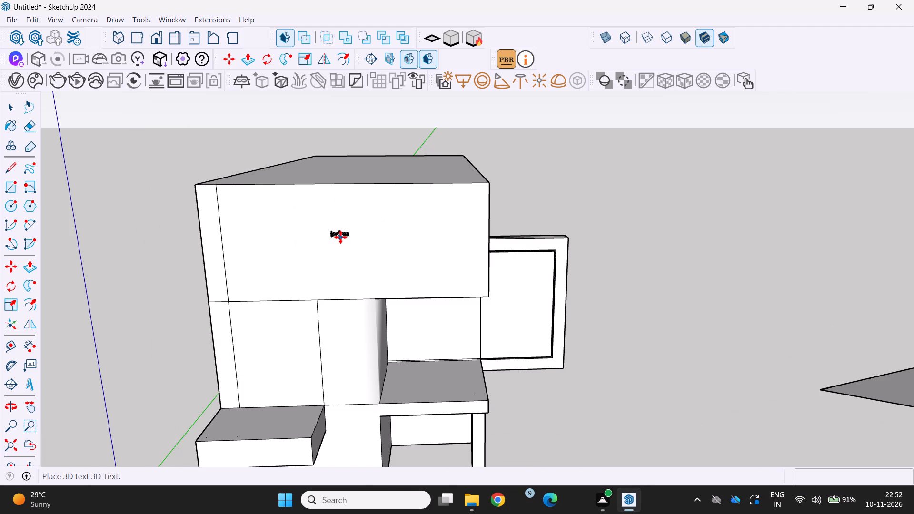
Scale the 3D text horizontally, stretching it several times wider from its last-letter end.
scroll(329, 277, "up", 9)
middle_click_drag(329, 225, 367, 257)
scroll(391, 239, "down", 6)
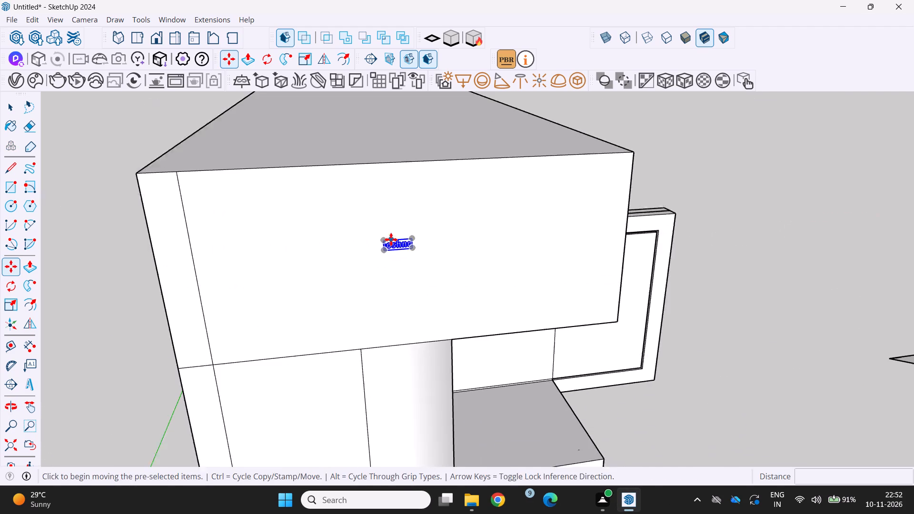
key("s")
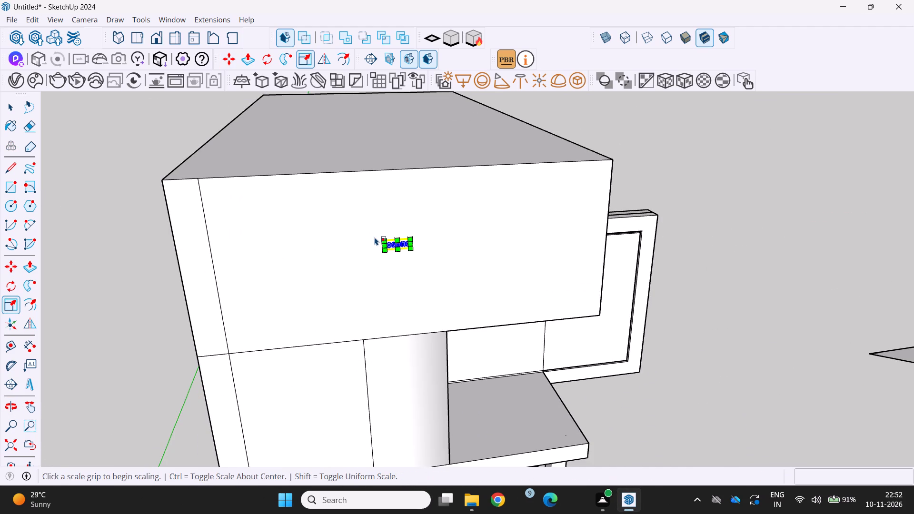
scroll(440, 362, "up", 2)
scroll(411, 246, "up", 3)
scroll(408, 184, "up", 3)
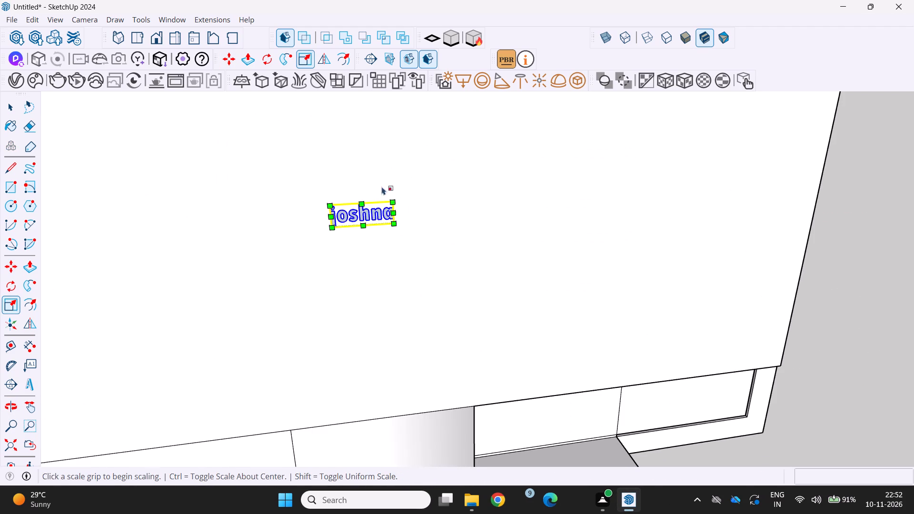
left_click_drag(396, 213, 586, 287)
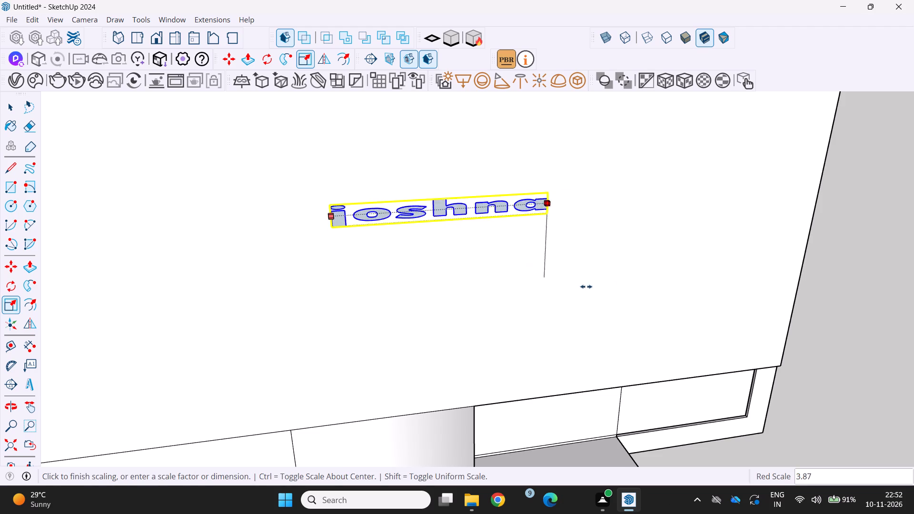
left_click_drag(586, 287, 634, 278)
Widen the 3D text from its first-letter end by a red-axis scale of 1.70.
scroll(323, 203, "up", 2)
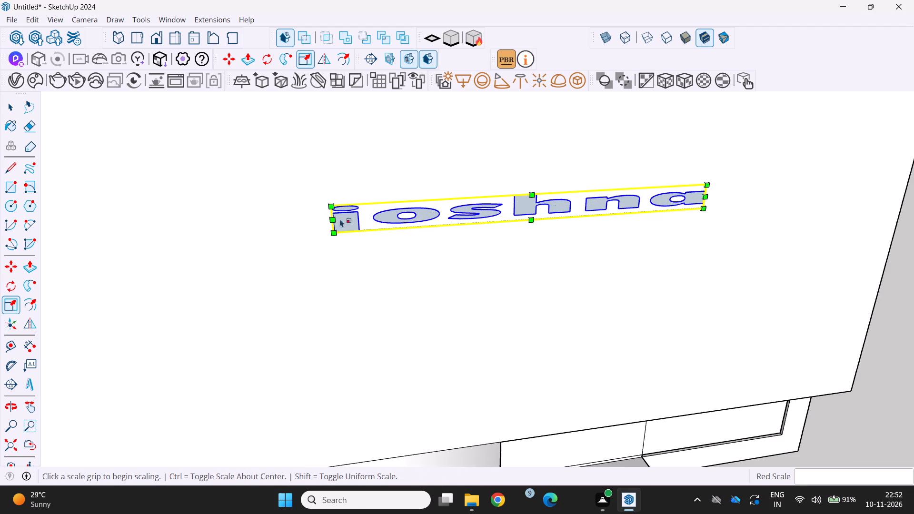
left_click_drag(333, 215, 272, 258)
scroll(433, 242, "up", 1)
scroll(432, 240, "down", 9)
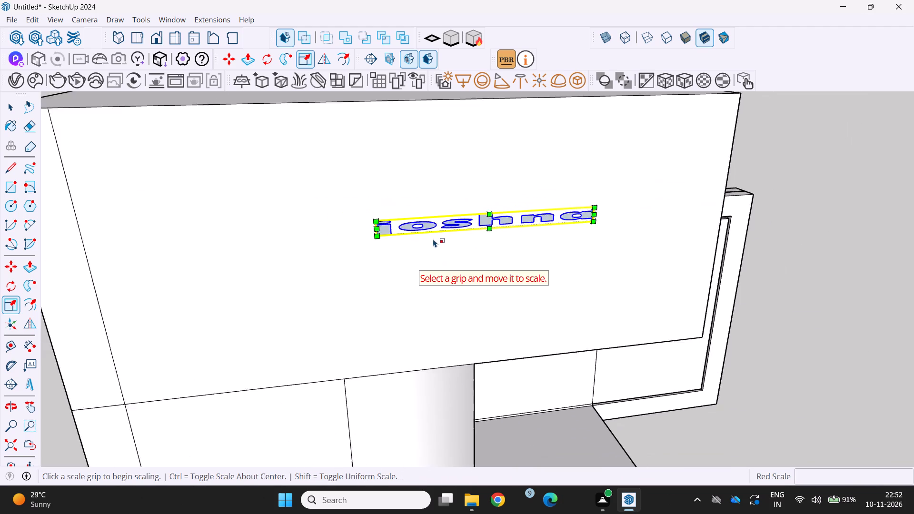
scroll(433, 239, "down", 1)
middle_click_drag(433, 239, 412, 261)
scroll(366, 257, "up", 5)
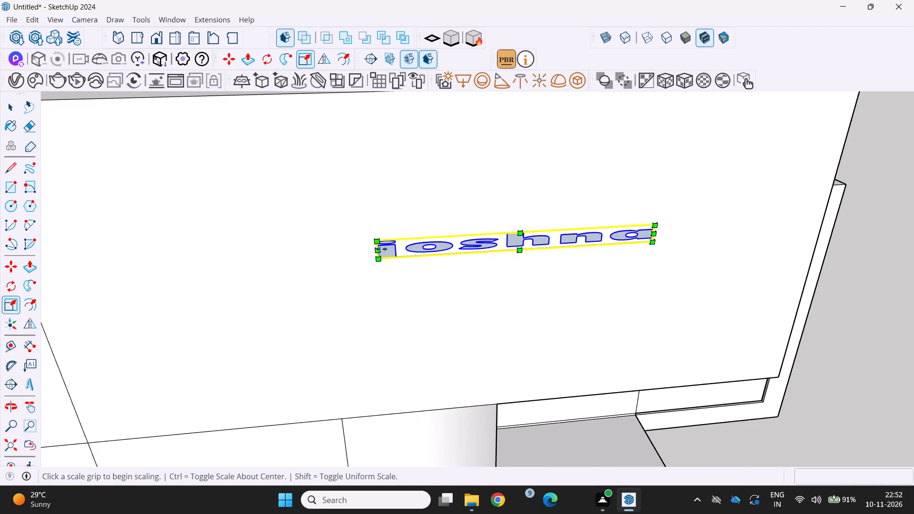
left_click_drag(381, 249, 160, 255)
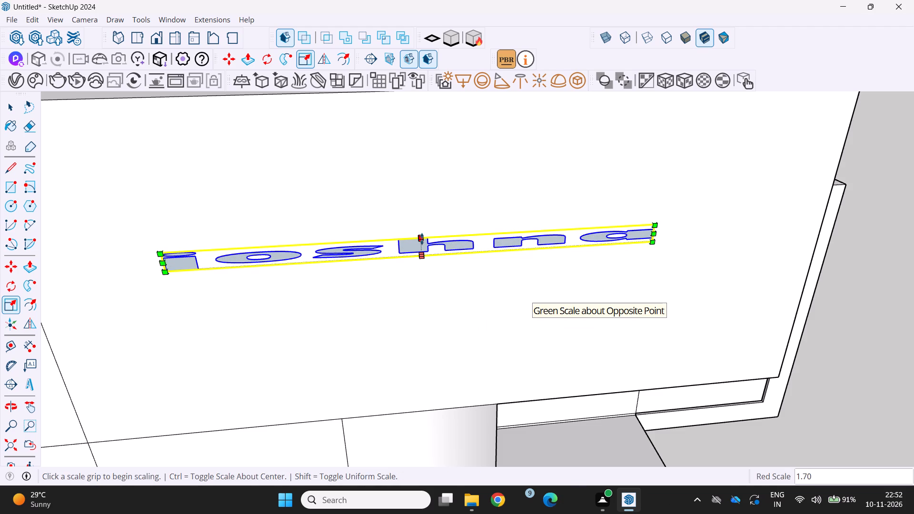
Heighten the 3D text, scaling it upward to at least 5 times its height and downward by a factor of 2.00.
left_click_drag(422, 235, 443, 162)
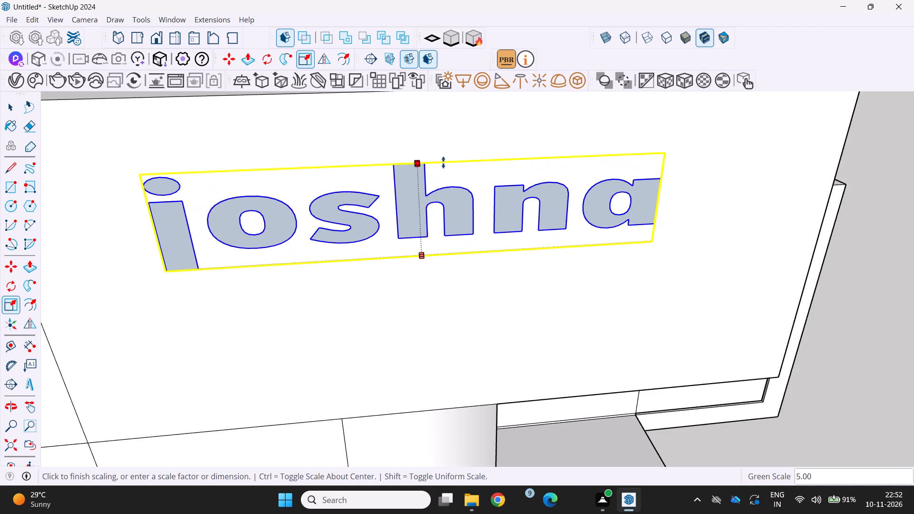
left_click_drag(443, 162, 448, 154)
scroll(418, 195, "down", 5)
middle_click_drag(416, 195, 408, 193)
scroll(408, 193, "up", 4)
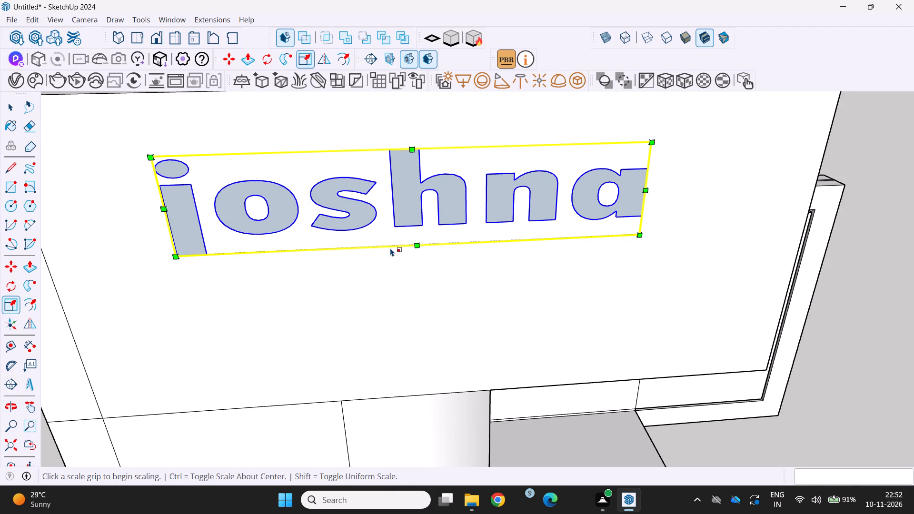
left_click_drag(418, 242, 407, 324)
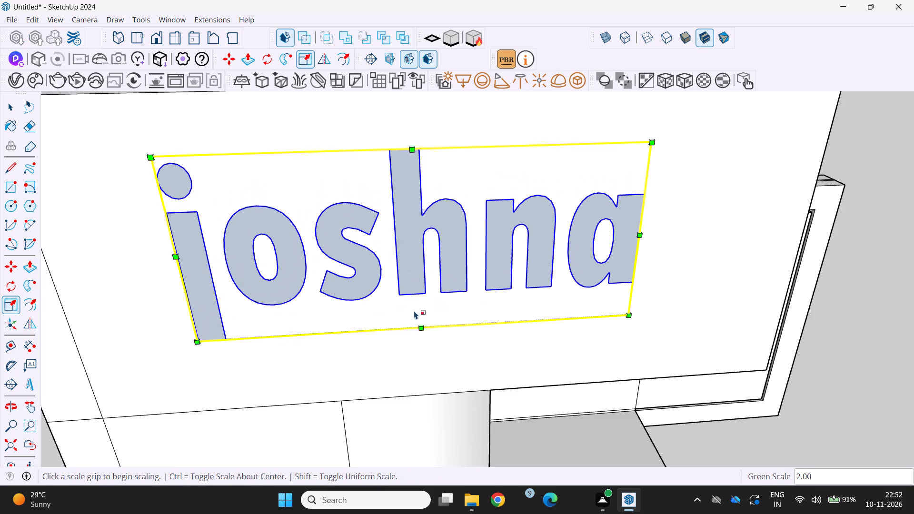
Widen the 3D text along the upper front face, by 1.24 from its last-letter end and about 1.07 from its first-letter end.
scroll(440, 292, "down", 5)
scroll(594, 283, "up", 3)
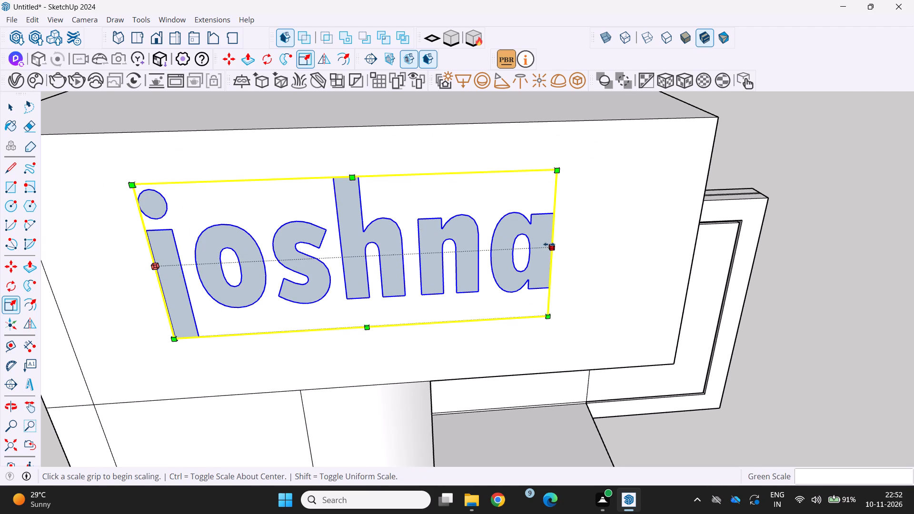
left_click_drag(555, 247, 638, 269)
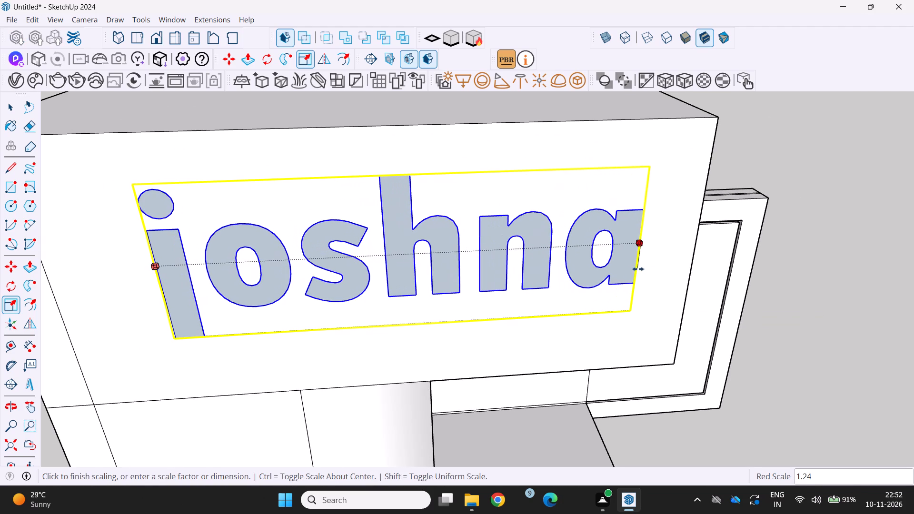
left_click_drag(638, 269, 638, 268)
left_click_drag(160, 265, 157, 259)
left_click_drag(157, 264, 109, 245)
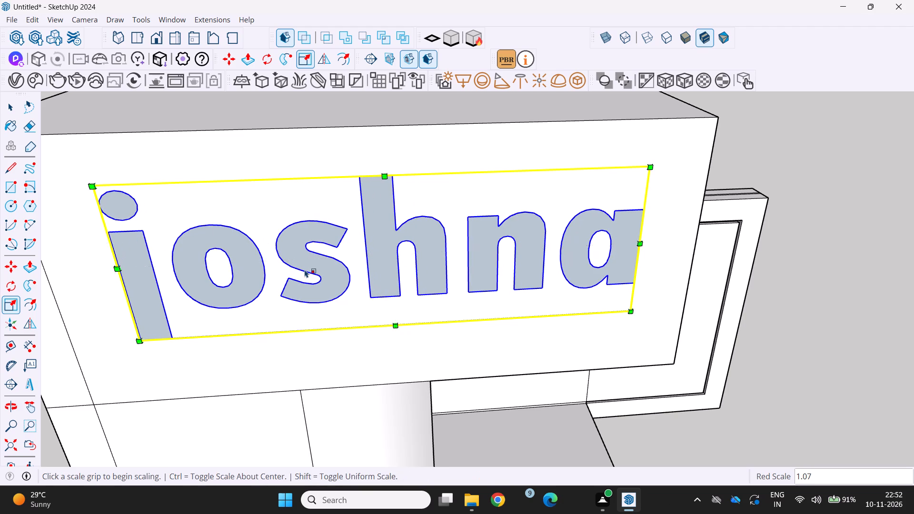
Finish scaling the 3D text and examine its size and placement on the upper front face from the front and side of the house.
scroll(309, 285, "down", 10)
scroll(349, 284, "down", 1)
middle_click_drag(349, 284, 365, 266)
scroll(355, 276, "down", 8)
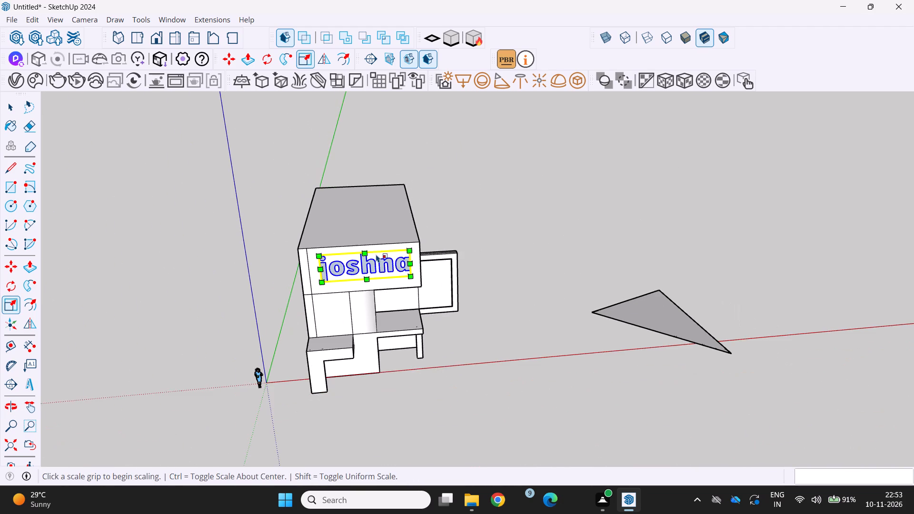
scroll(364, 254, "down", 1)
middle_click_drag(326, 272, 314, 289)
scroll(326, 274, "down", 1)
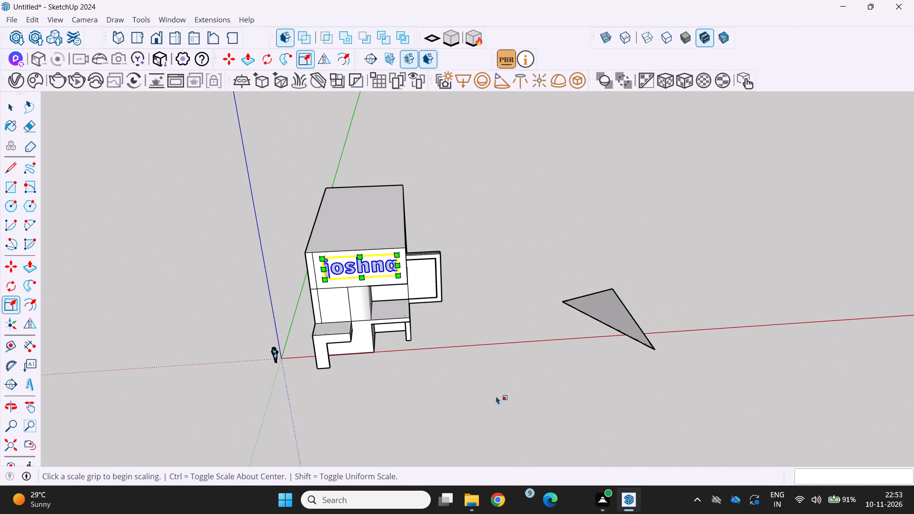
key("space")
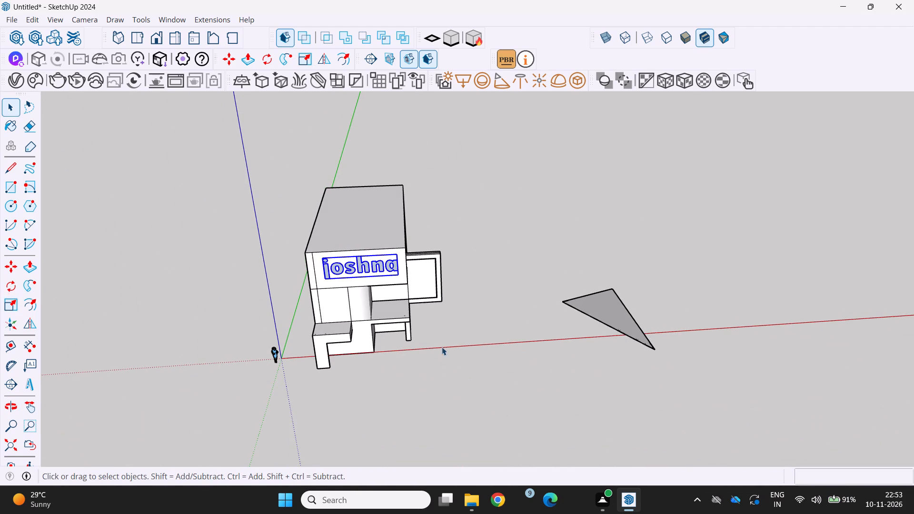
middle_click_drag(431, 334, 478, 306)
scroll(322, 331, "up", 1)
middle_click_drag(317, 318, 296, 284)
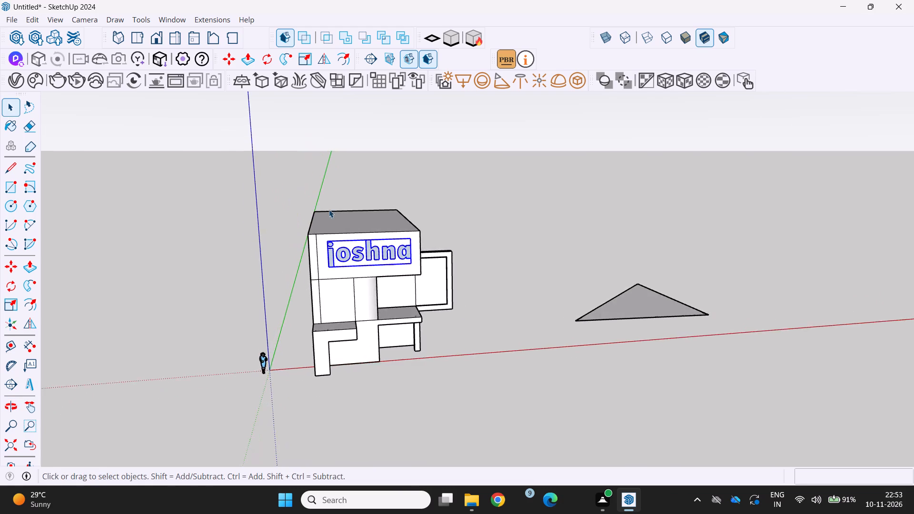
scroll(329, 209, "up", 3)
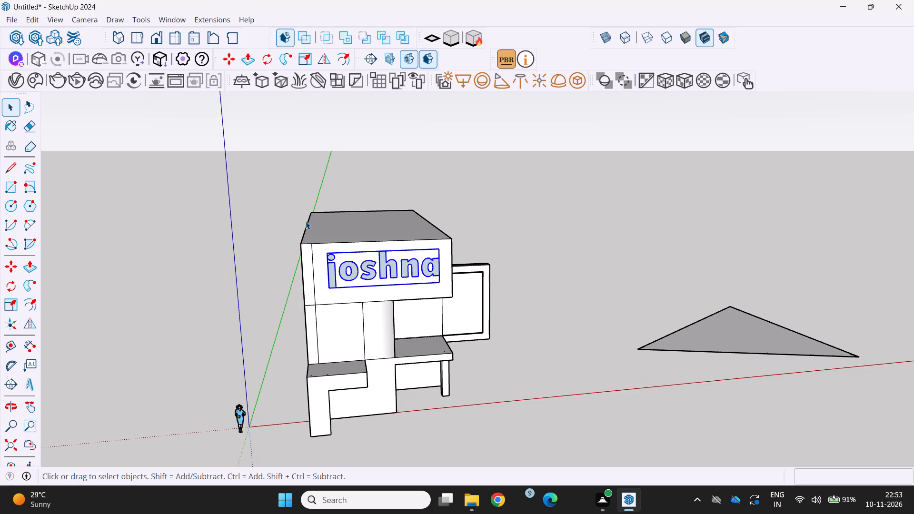
scroll(308, 219, "down", 3)
middle_click_drag(304, 234, 270, 284)
scroll(463, 363, "up", 3)
middle_click_drag(431, 336, 401, 335)
scroll(369, 267, "up", 4)
middle_click_drag(368, 256, 484, 248)
scroll(467, 248, "down", 5)
middle_click_drag(484, 248, 536, 243)
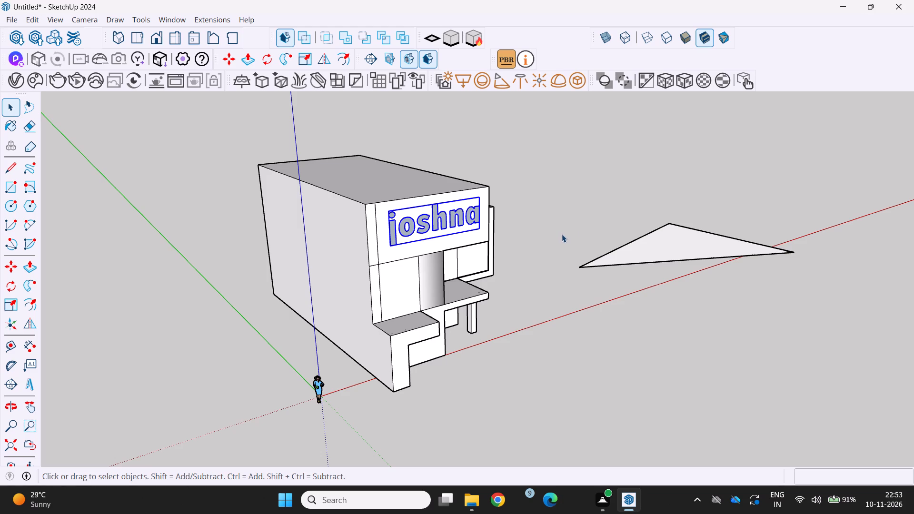
scroll(463, 218, "down", 1)
middle_click_drag(463, 220, 414, 228)
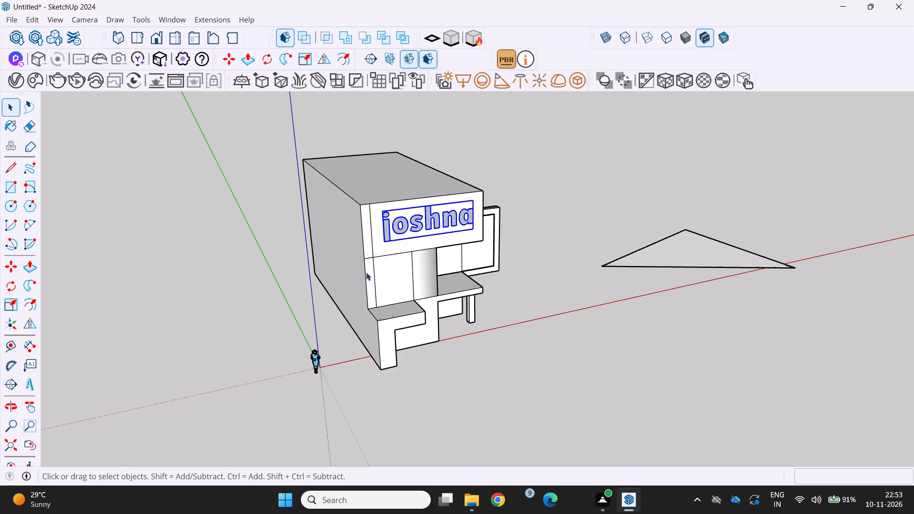
scroll(464, 325, "down", 2)
middle_click_drag(462, 324, 339, 317)
scroll(335, 260, "up", 2)
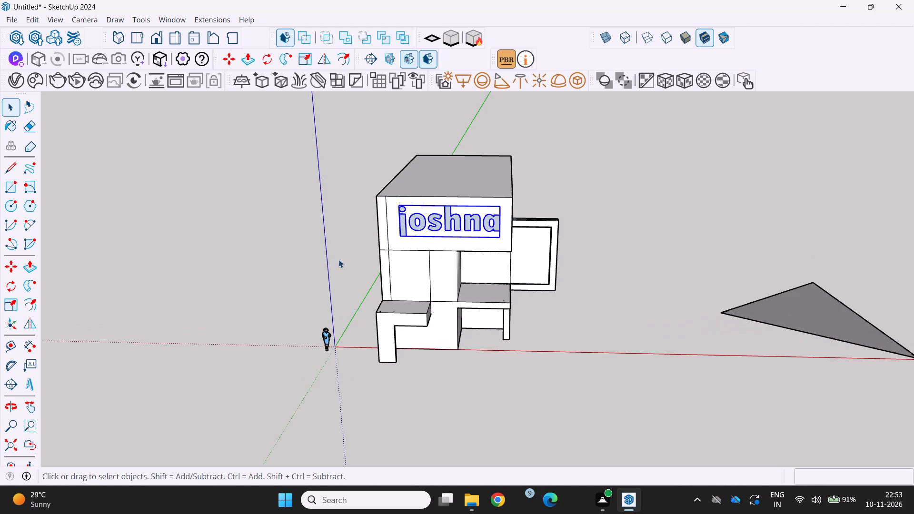
scroll(338, 259, "up", 4)
middle_click_drag(374, 227, 387, 203)
scroll(383, 205, "up", 1)
scroll(404, 147, "up", 4)
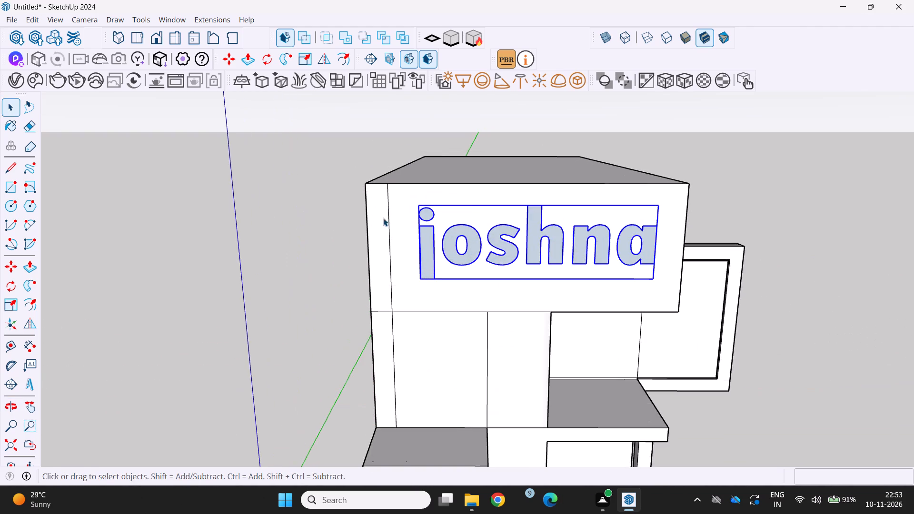
scroll(381, 213, "down", 4)
middle_click_drag(387, 231, 350, 231)
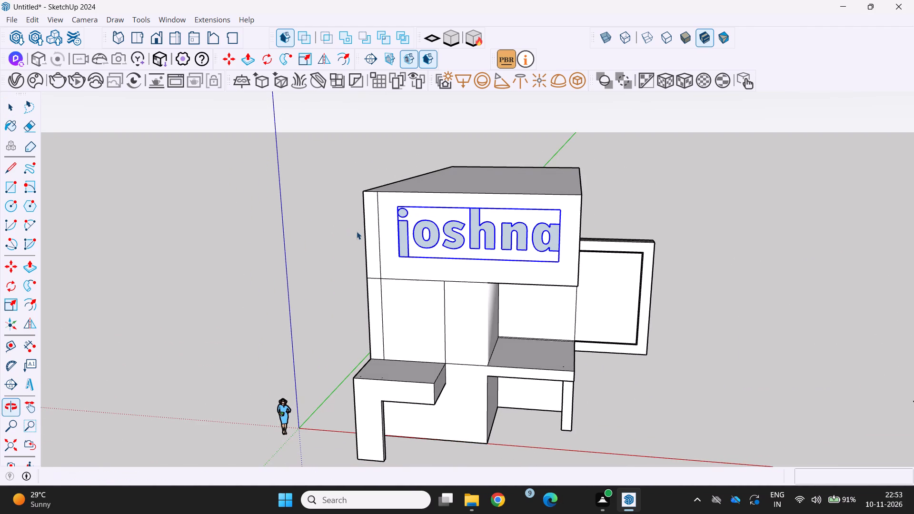
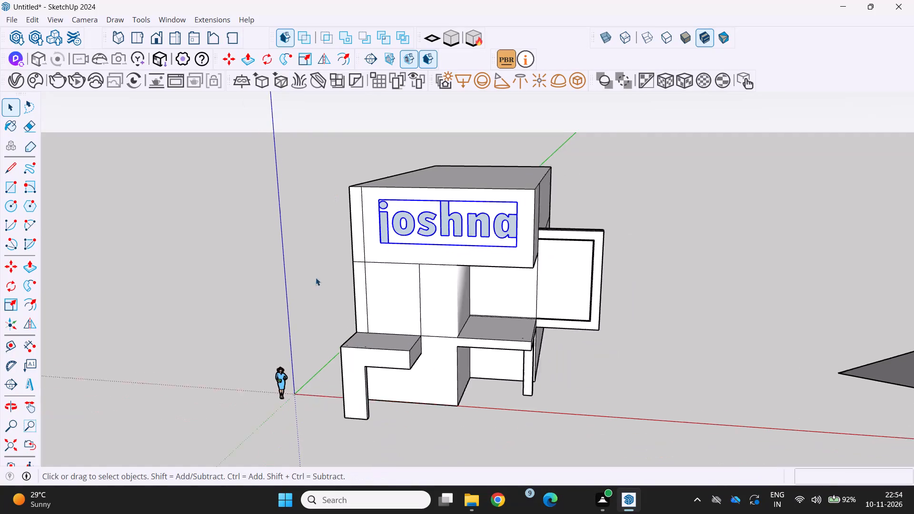
Examine the building and the lowercase lettering on its upper front wall from several angles.
middle_click_drag(409, 326, 384, 334)
scroll(496, 194, "up", 3)
middle_click_drag(430, 207, 520, 244)
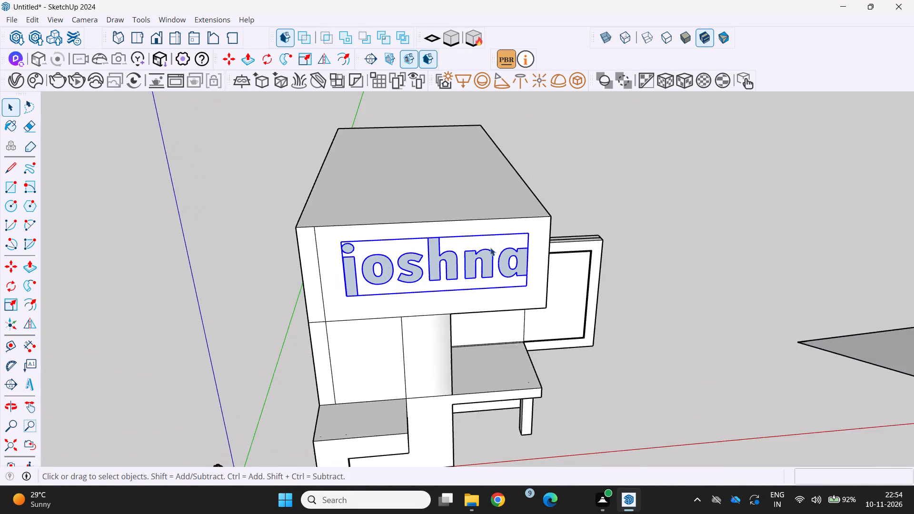
scroll(490, 247, "down", 3)
middle_click_drag(486, 247, 330, 207)
scroll(359, 236, "up", 2)
scroll(364, 237, "down", 3)
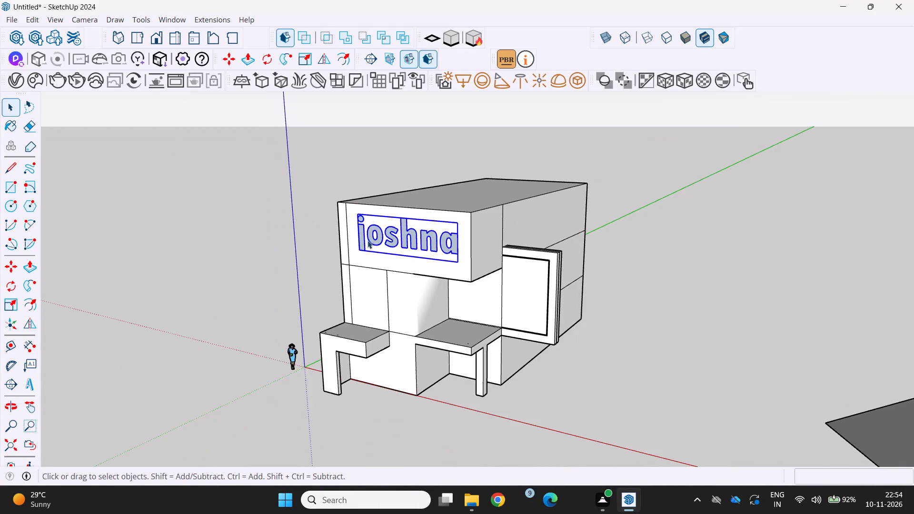
scroll(368, 241, "down", 1)
middle_click_drag(368, 241, 520, 265)
scroll(501, 263, "down", 5)
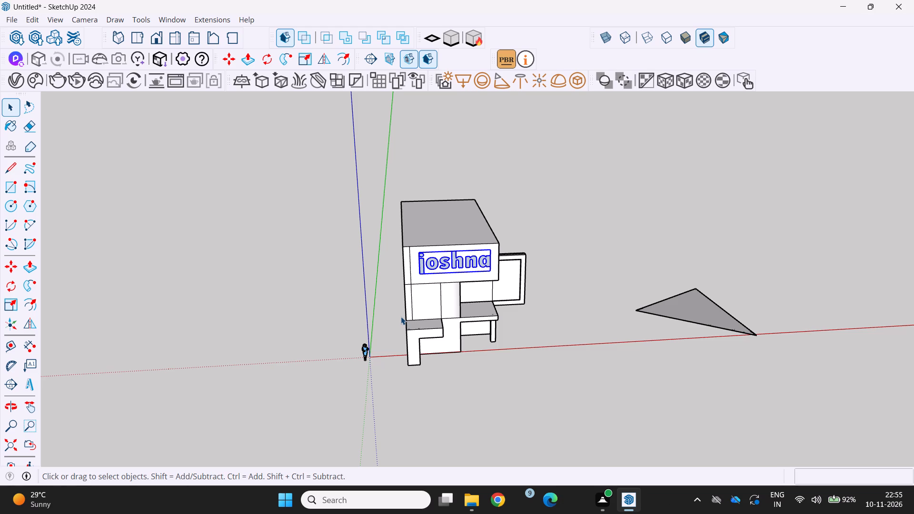
middle_click_drag(470, 294, 461, 298)
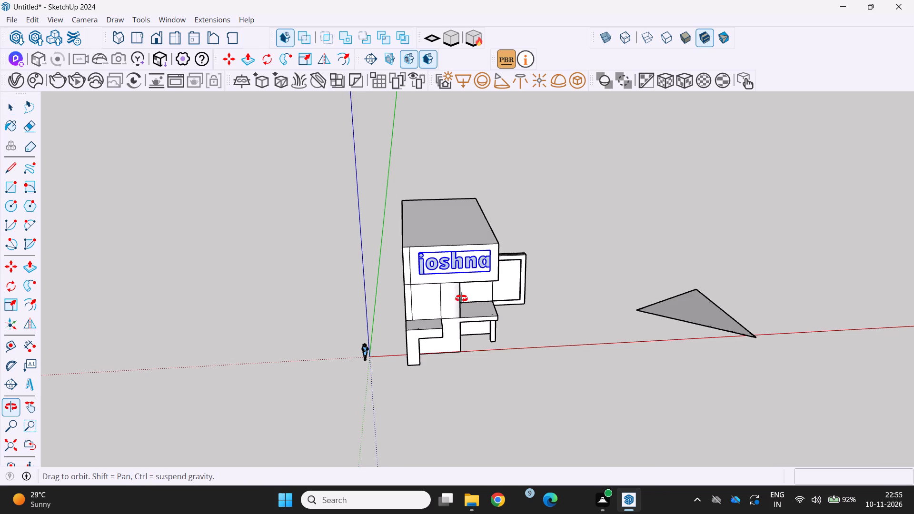
middle_click_drag(461, 298, 288, 286)
scroll(383, 219, "down", 1)
scroll(473, 217, "up", 2)
scroll(406, 261, "up", 3)
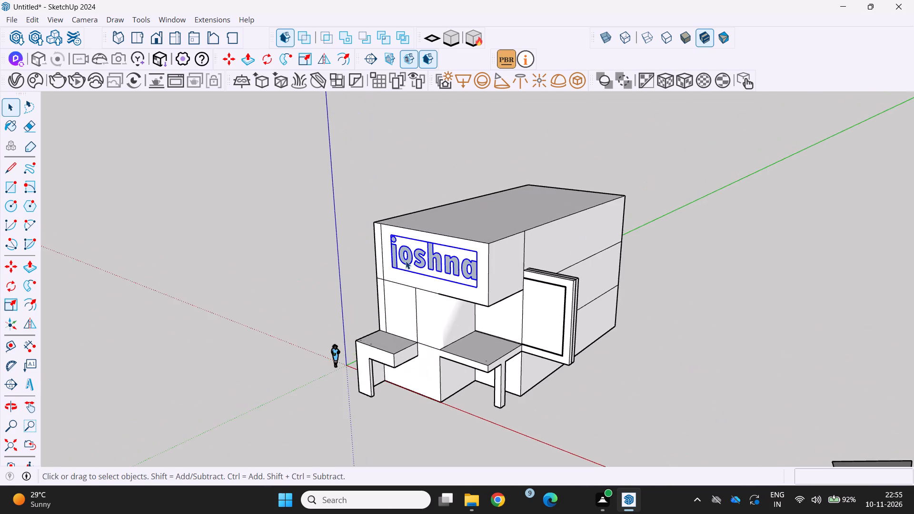
middle_click_drag(401, 265, 540, 228)
scroll(437, 287, "up", 4)
middle_click_drag(411, 267, 495, 240)
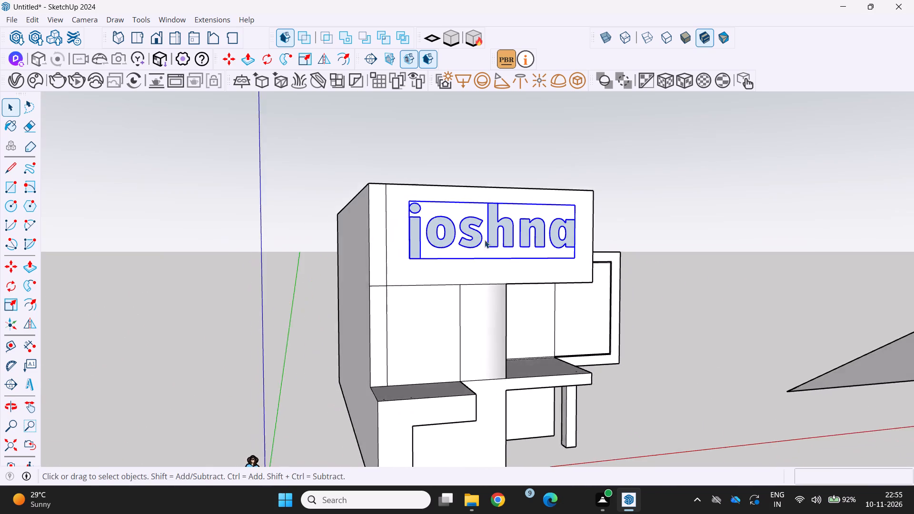
scroll(469, 244, "down", 4)
middle_click_drag(467, 246, 393, 273)
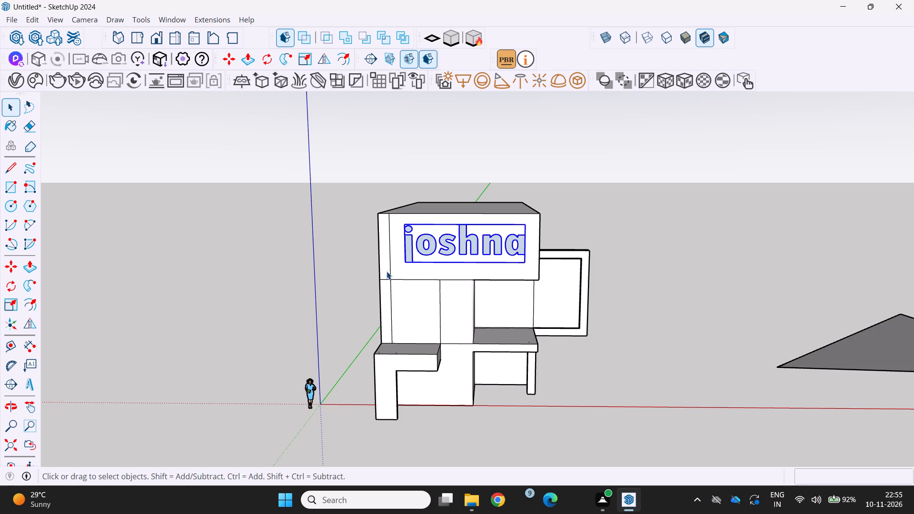
Delete the lowercase joshna lettering from the building's upper front wall.
scroll(14, 324, "down", 5)
scroll(286, 267, "down", 3)
middle_click_drag(294, 273, 287, 310)
scroll(449, 264, "up", 1)
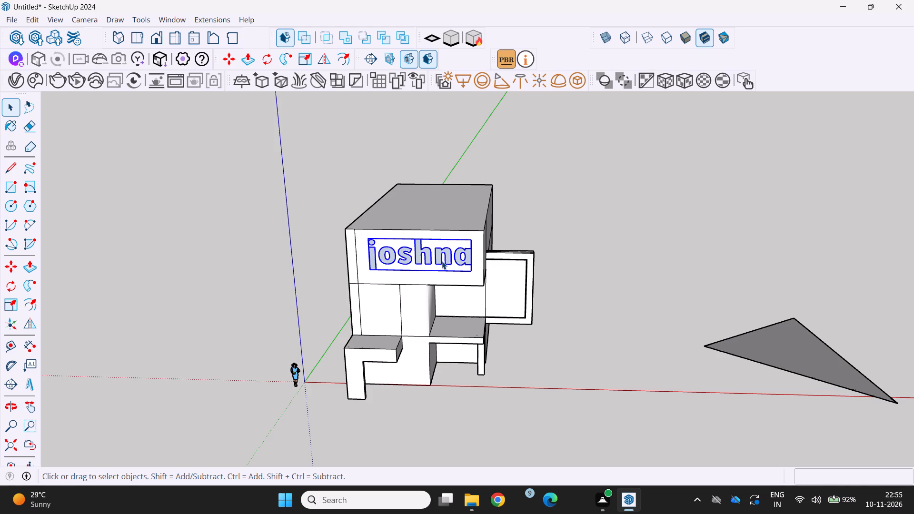
left_click(442, 261)
key("Delete")
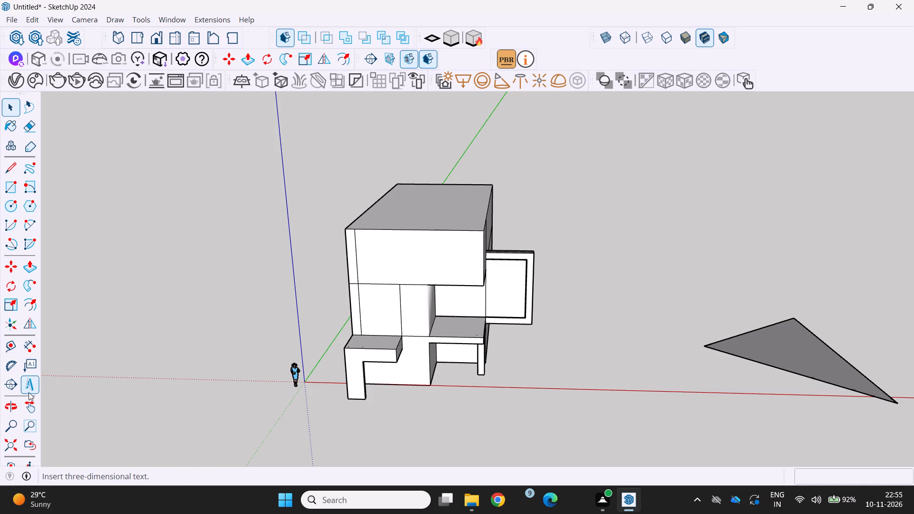
Place filled, non-extruded 3D text reading JOSHNA near the middle of the building's upper front wall.
left_click_drag(28, 388, 32, 385)
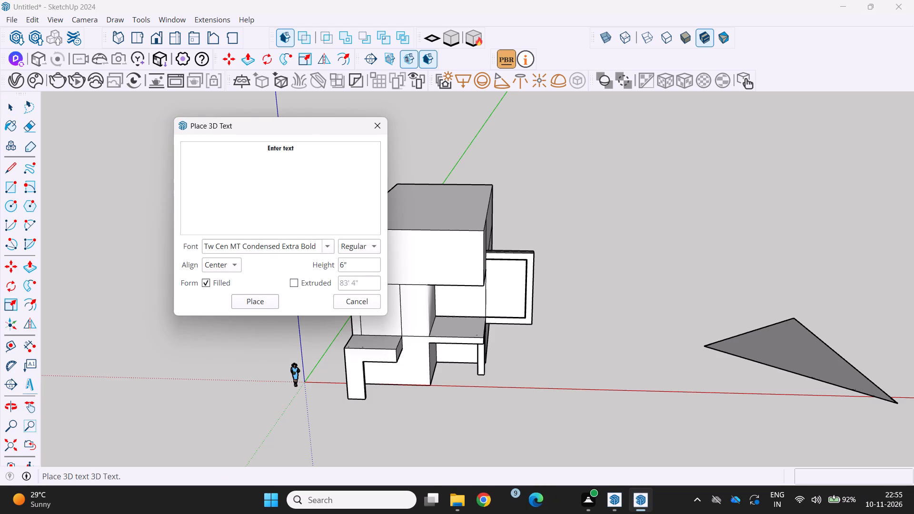
left_click(299, 151)
key("BackSpace")
key("BackSpace")
key("BackSpace")
key("BackSpace")
key("BackSpace")
key("BackSpace")
key("BackSpace")
key("BackSpace")
key("BackSpace")
key("BackSpace")
key("BackSpace")
key("BackSpace")
key("BackSpace")
key("BackSpace")
key("BackSpace")
key("BackSpace")
key("BackSpace")
key("BackSpace")
key("j")
key("o")
key("s")
key("h")
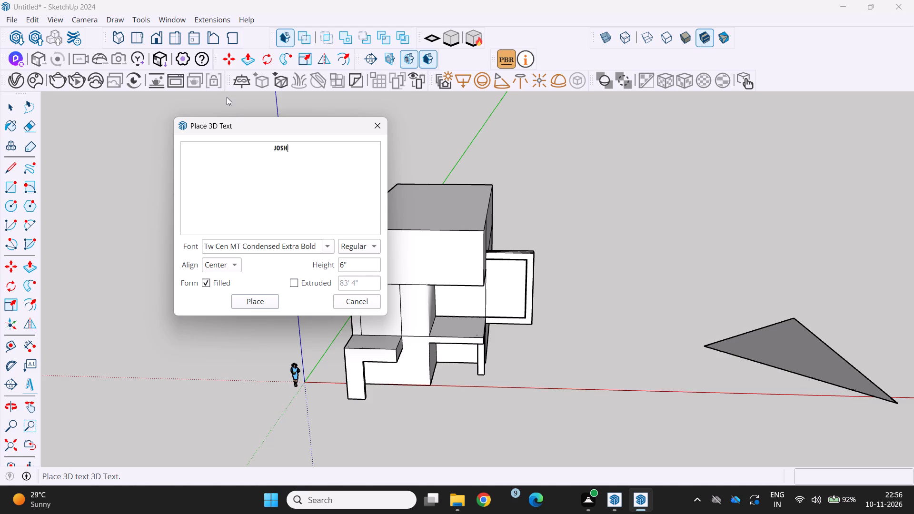
key("n")
key("a")
left_click(256, 301)
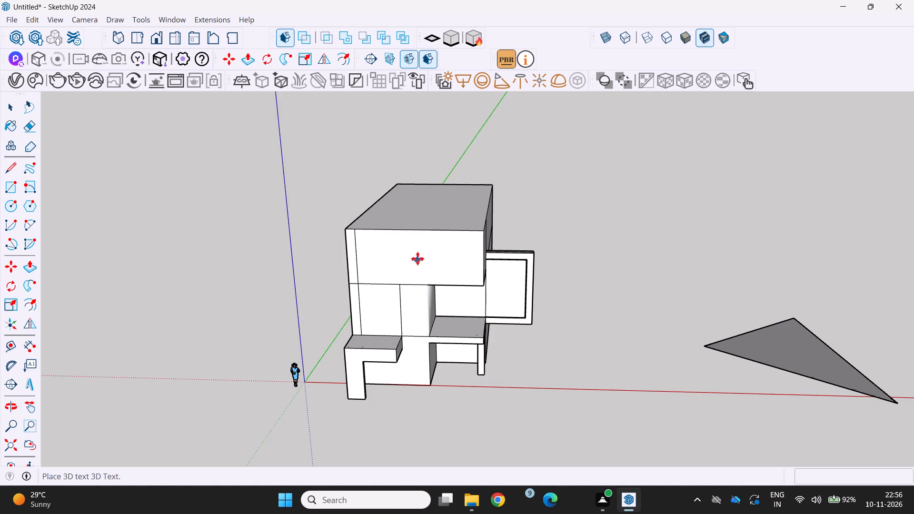
left_click(418, 258)
Stretch the small JOSHNA text horizontally along the red axis to well over twice its width, keeping its height.
scroll(431, 237, "up", 7)
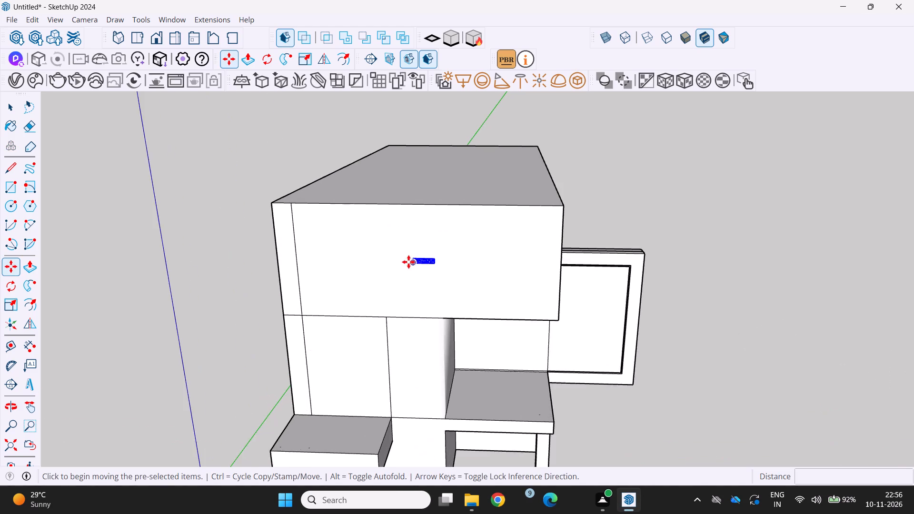
scroll(408, 262, "up", 13)
scroll(450, 259, "up", 8)
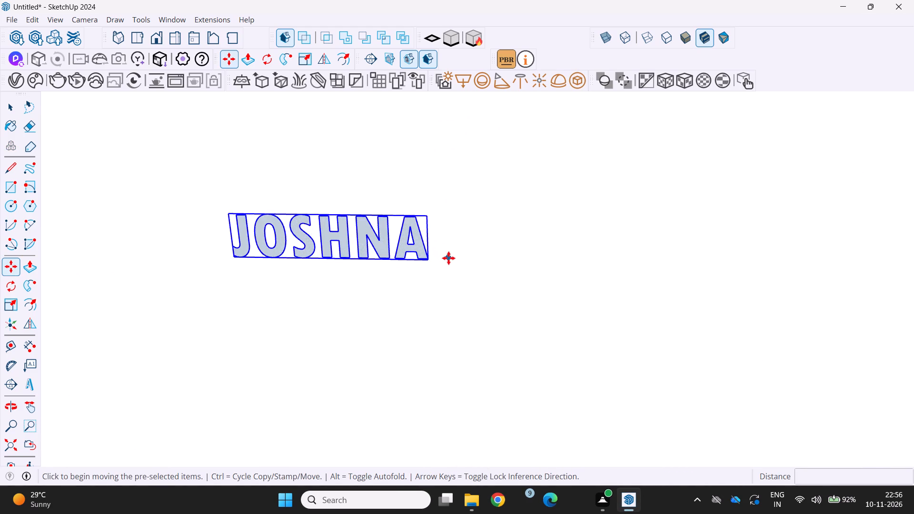
scroll(449, 256, "down", 4)
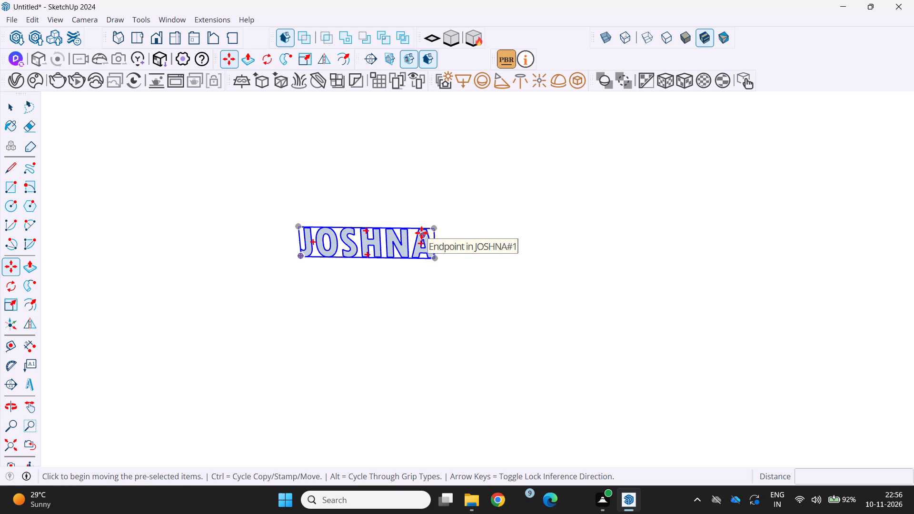
key("s")
scroll(414, 223, "down", 4)
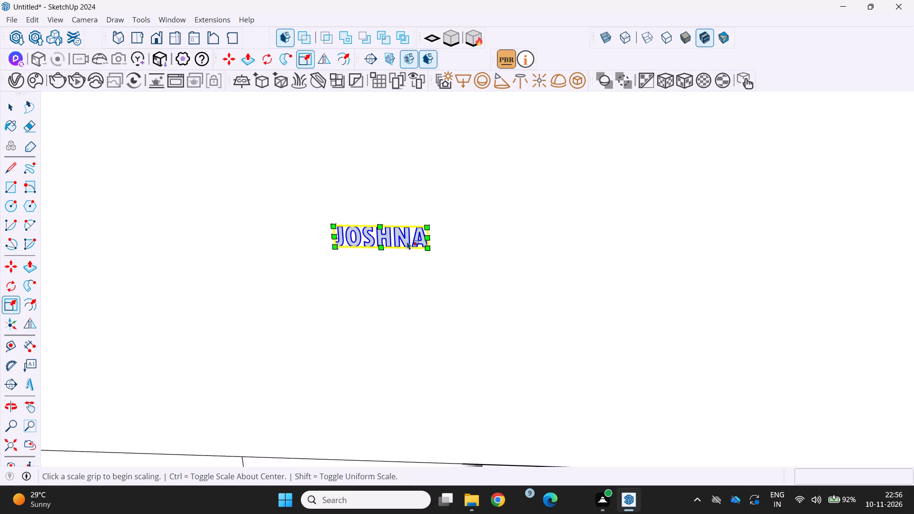
scroll(407, 241, "up", 3)
left_click_drag(439, 236, 579, 272)
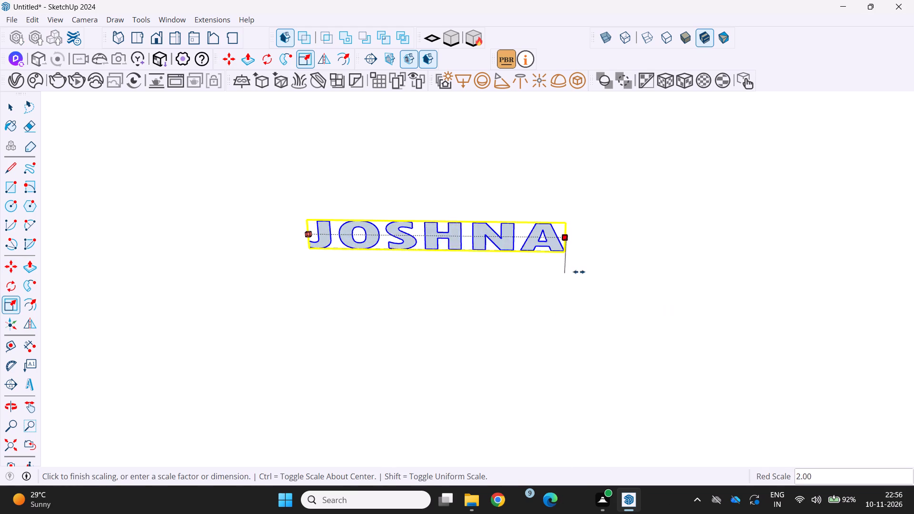
left_click_drag(579, 272, 746, 266)
scroll(735, 262, "down", 2)
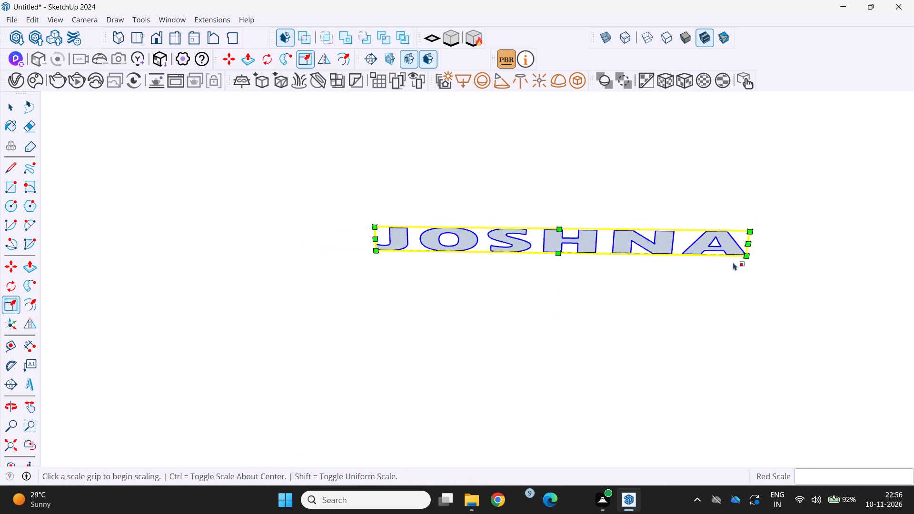
Scale the JOSHNA text vertically from its top and bottom edges until the letters are tall and narrow.
scroll(733, 262, "down", 5)
middle_click_drag(682, 260, 603, 279)
scroll(467, 253, "up", 3)
scroll(492, 207, "down", 13)
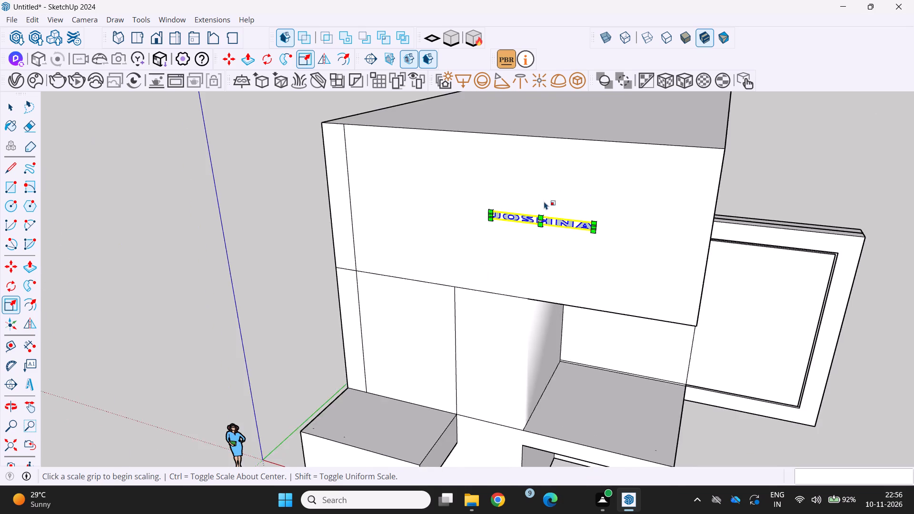
middle_click_drag(544, 202, 576, 170)
scroll(576, 170, "up", 9)
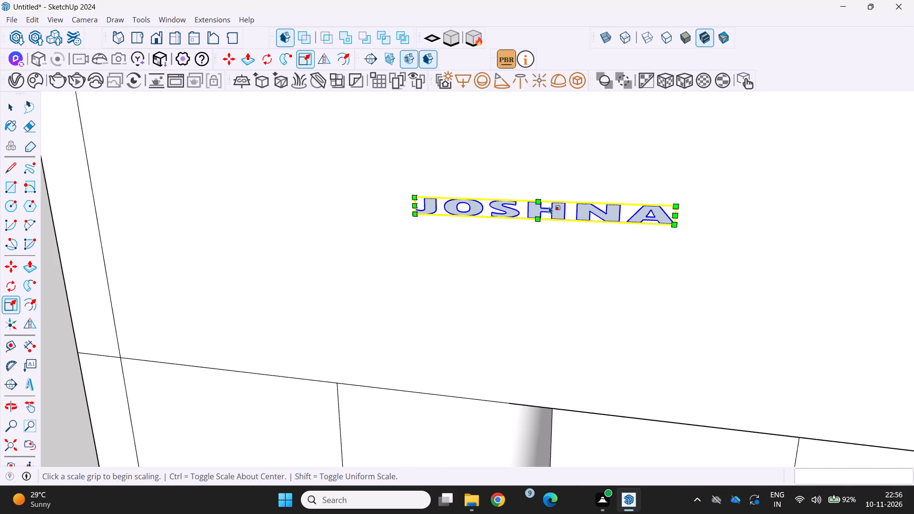
scroll(530, 195, "up", 4)
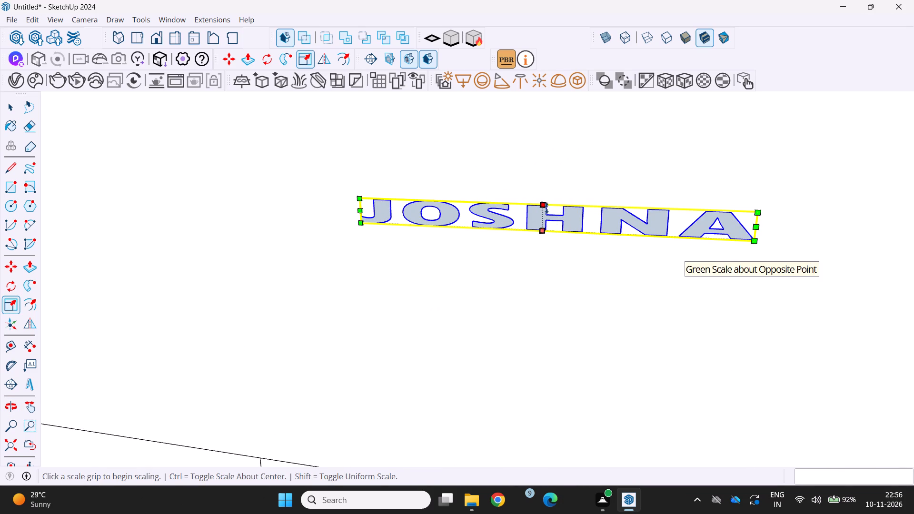
left_click_drag(546, 208, 561, 143)
scroll(540, 185, "down", 5)
middle_click_drag(531, 209, 529, 223)
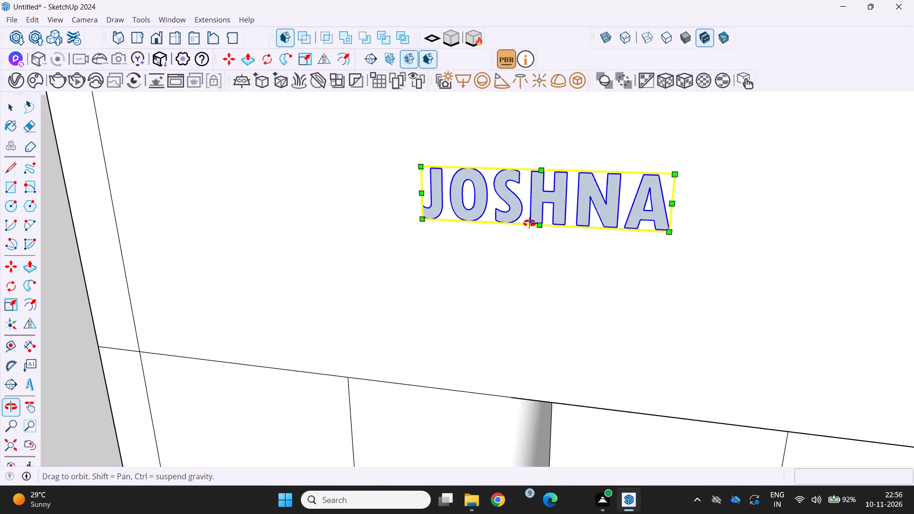
middle_click_drag(529, 223, 529, 225)
scroll(533, 292, "up", 3)
left_click_drag(542, 215, 547, 247)
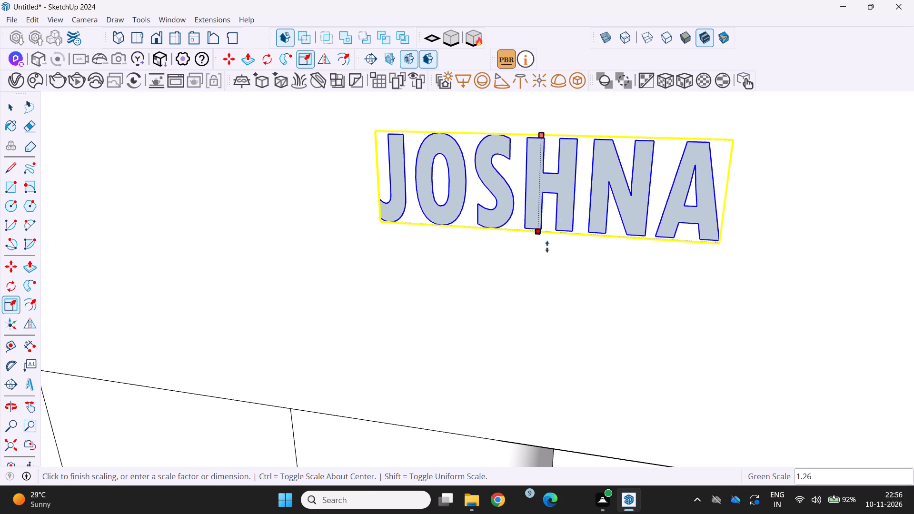
left_click_drag(547, 247, 536, 334)
scroll(533, 315, "down", 6)
scroll(606, 266, "up", 2)
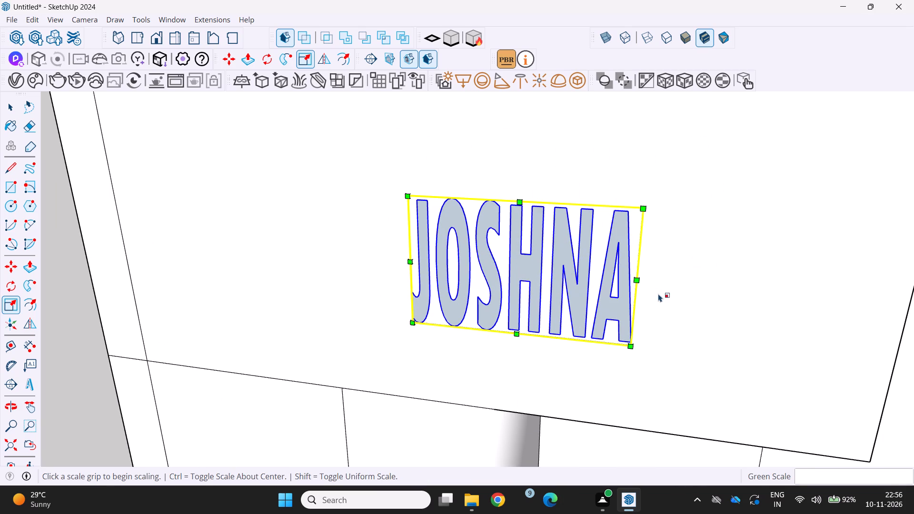
Widen the JOSHNA text by a factor of 1.75 toward the A side, and stretch it further outward on the J side.
left_click_drag(640, 278, 840, 291)
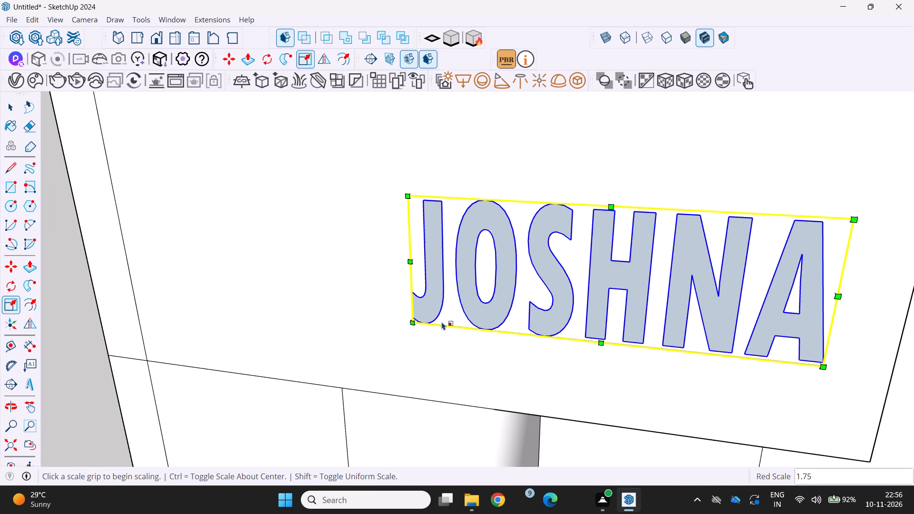
left_click_drag(414, 263, 229, 224)
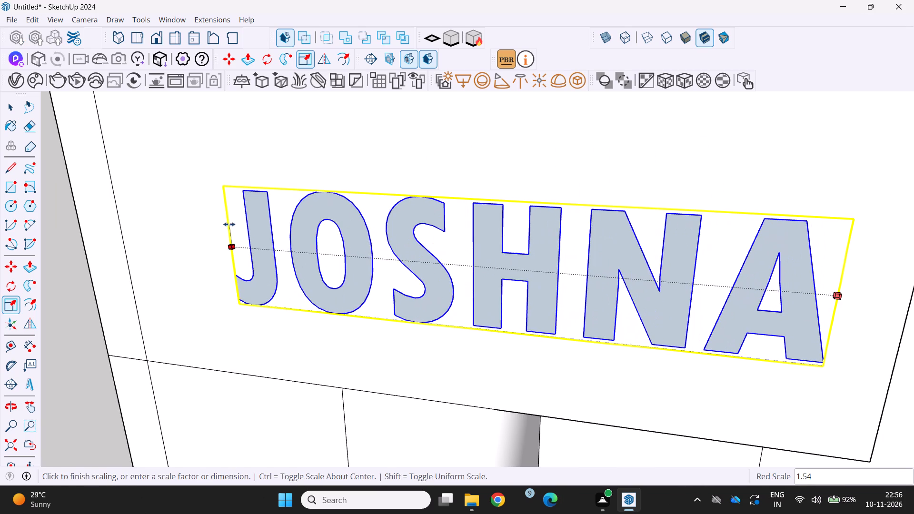
left_click_drag(229, 224, 191, 228)
scroll(229, 207, "down", 10)
middle_click_drag(236, 149, 364, 119)
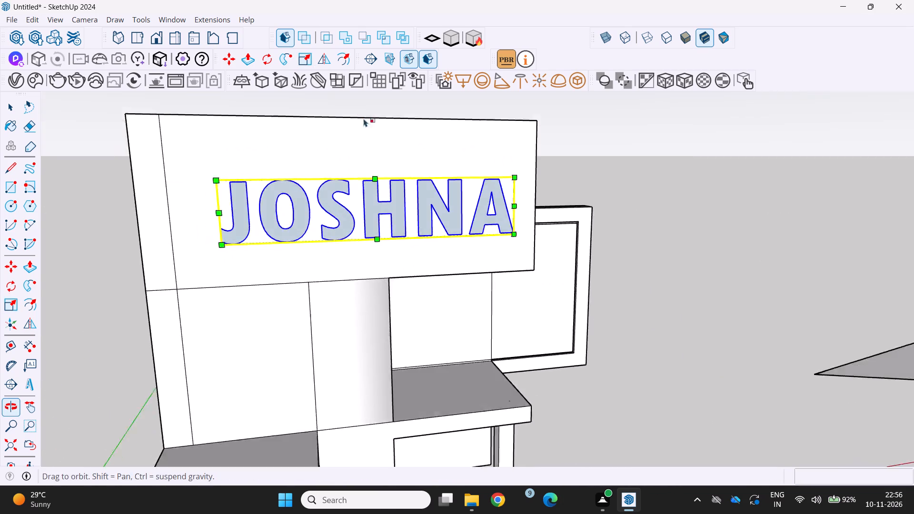
scroll(340, 243, "down", 1)
middle_click_drag(341, 244, 322, 253)
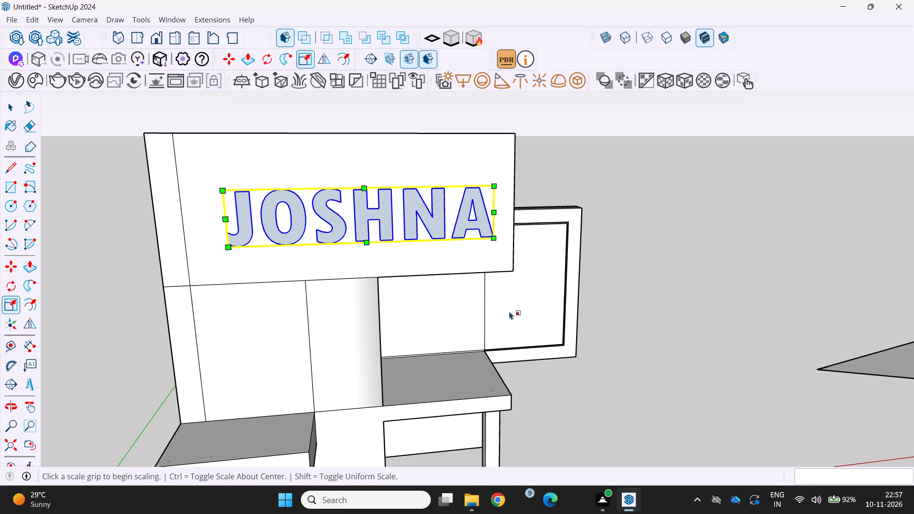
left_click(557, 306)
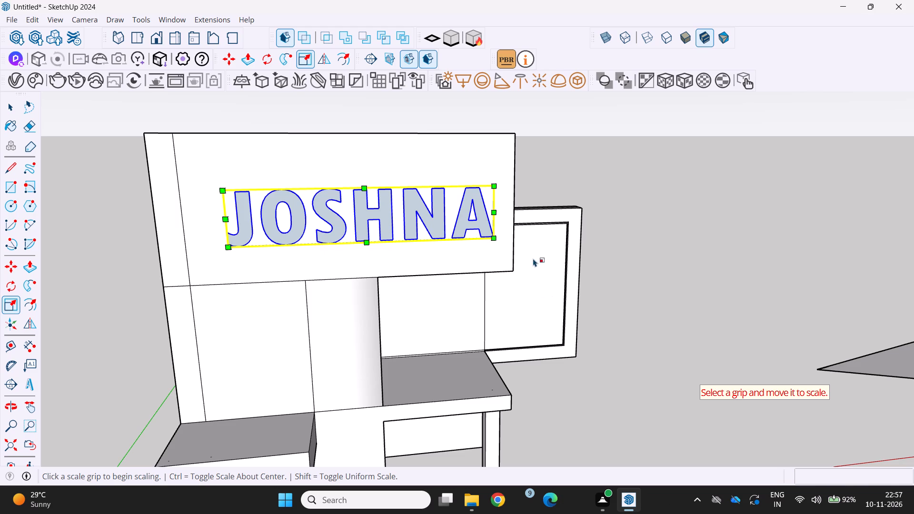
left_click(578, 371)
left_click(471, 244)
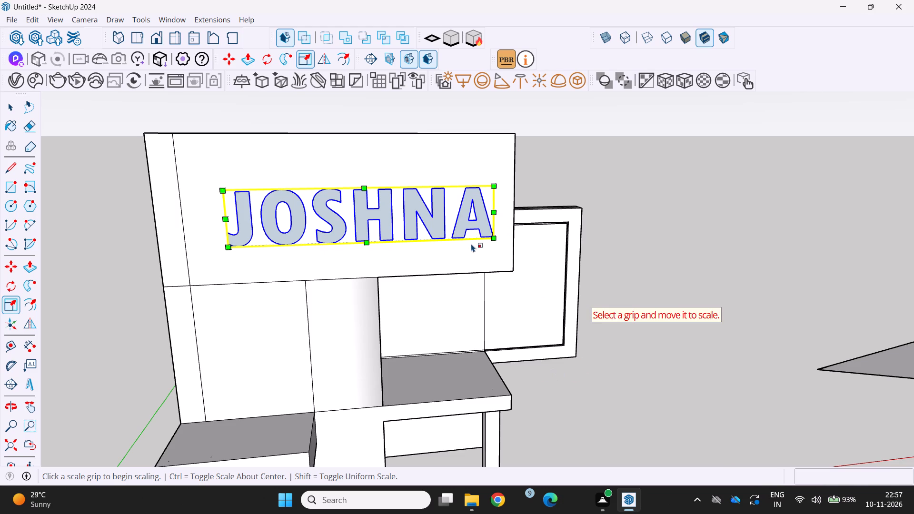
Finish scaling and examine the JOSHNA lettering on the facade from several angles around the building.
key("space")
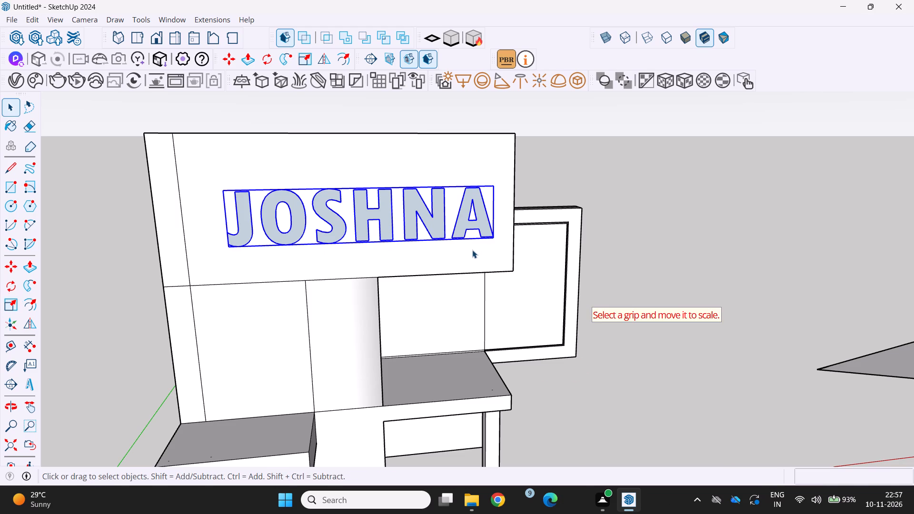
scroll(451, 191, "down", 6)
middle_click_drag(443, 200, 357, 249)
scroll(359, 249, "down", 1)
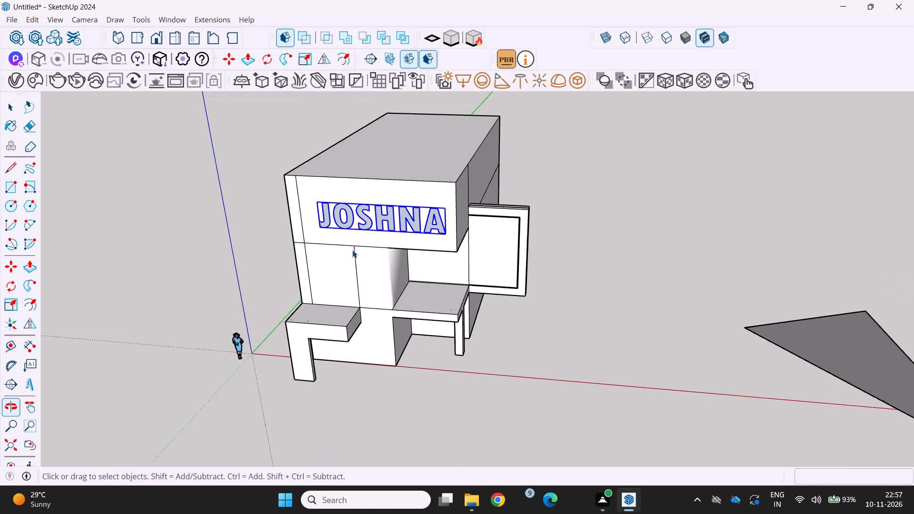
scroll(352, 250, "down", 2)
middle_click_drag(350, 247, 278, 215)
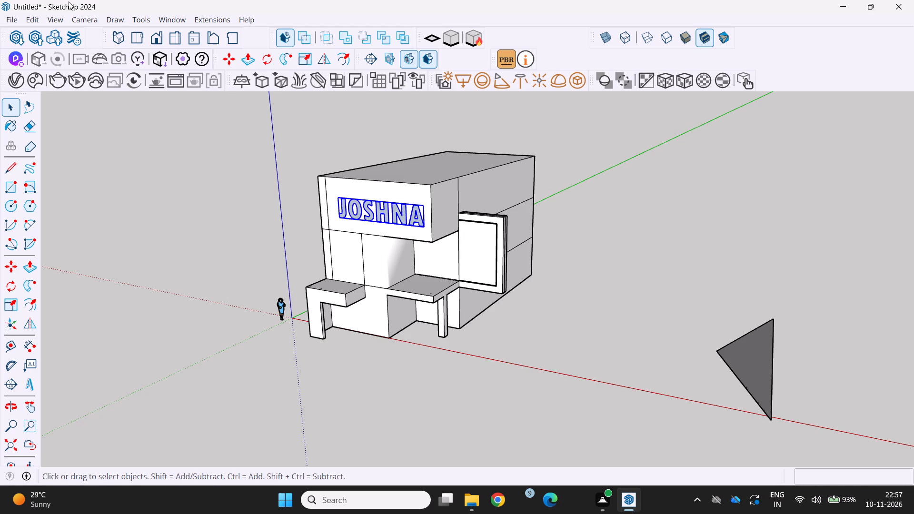
scroll(71, 54, "down", 2)
scroll(210, 5, "down", 2)
middle_click_drag(335, 191, 547, 242)
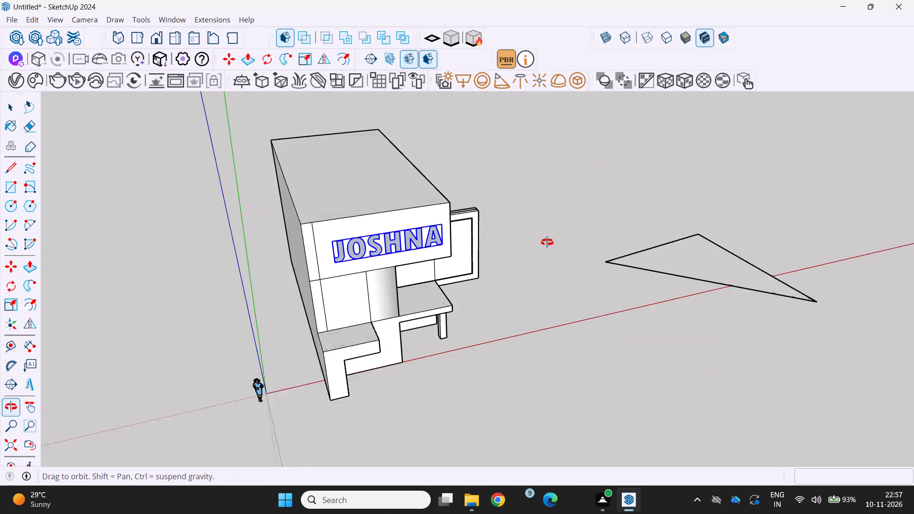
middle_click_drag(547, 242, 543, 236)
scroll(430, 261, "up", 2)
middle_click_drag(429, 262, 358, 188)
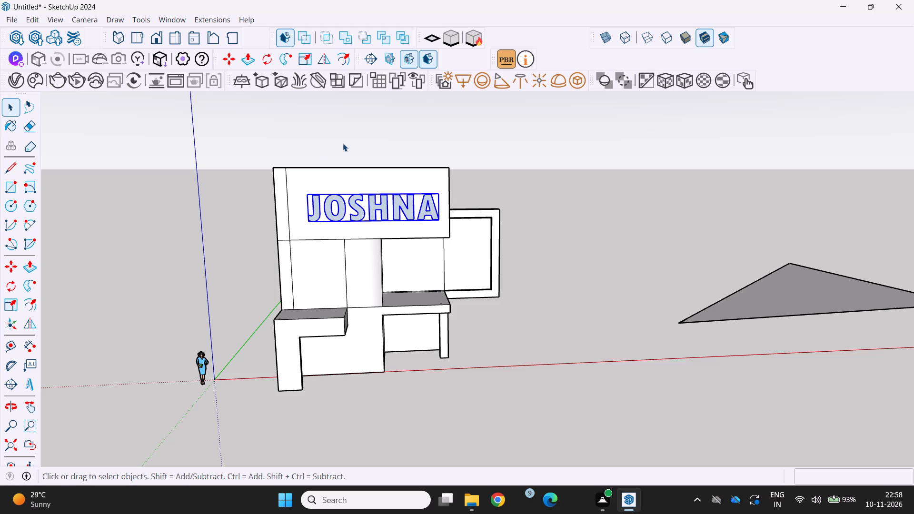
scroll(339, 146, "down", 1)
middle_click_drag(340, 152, 332, 196)
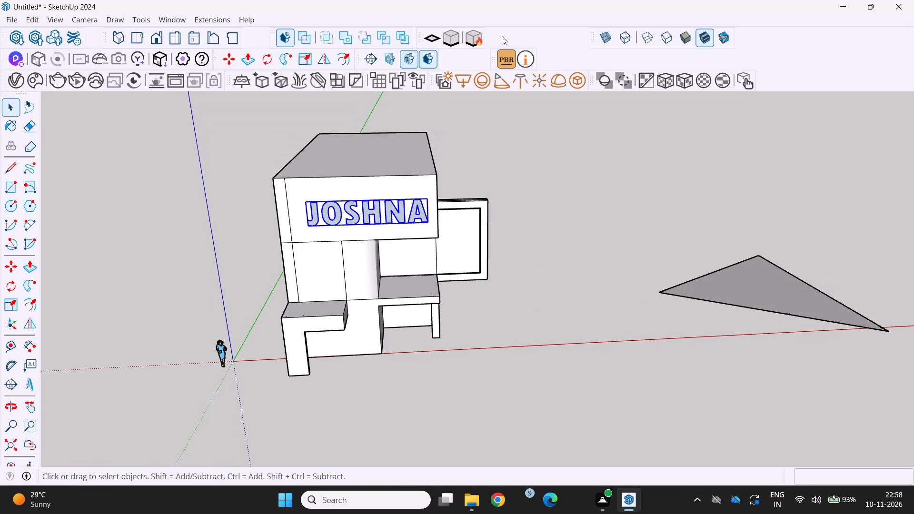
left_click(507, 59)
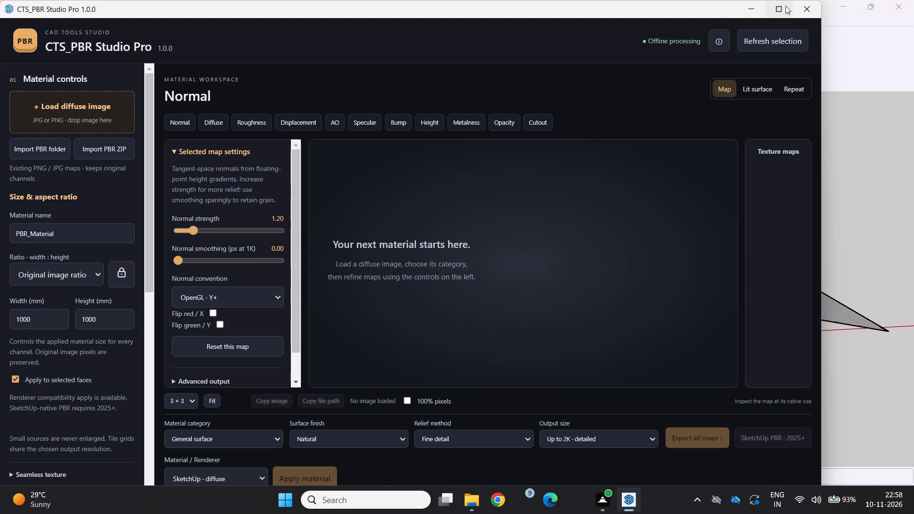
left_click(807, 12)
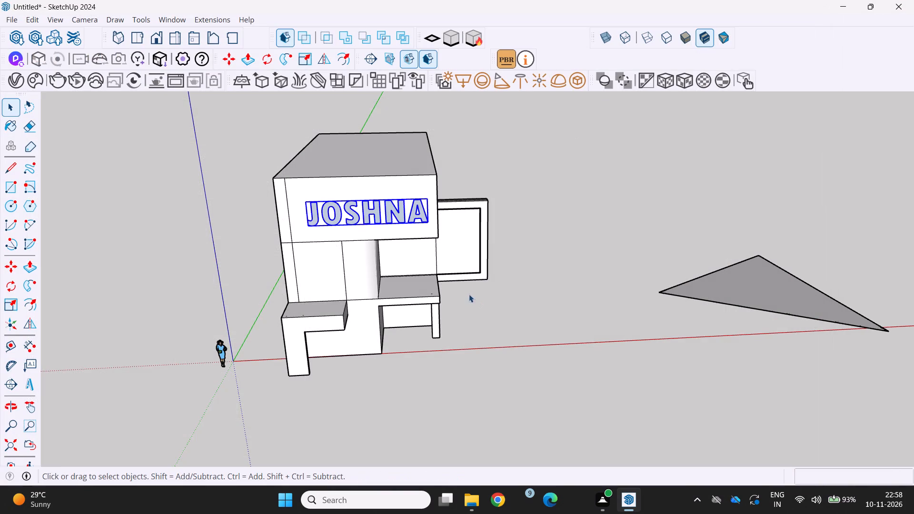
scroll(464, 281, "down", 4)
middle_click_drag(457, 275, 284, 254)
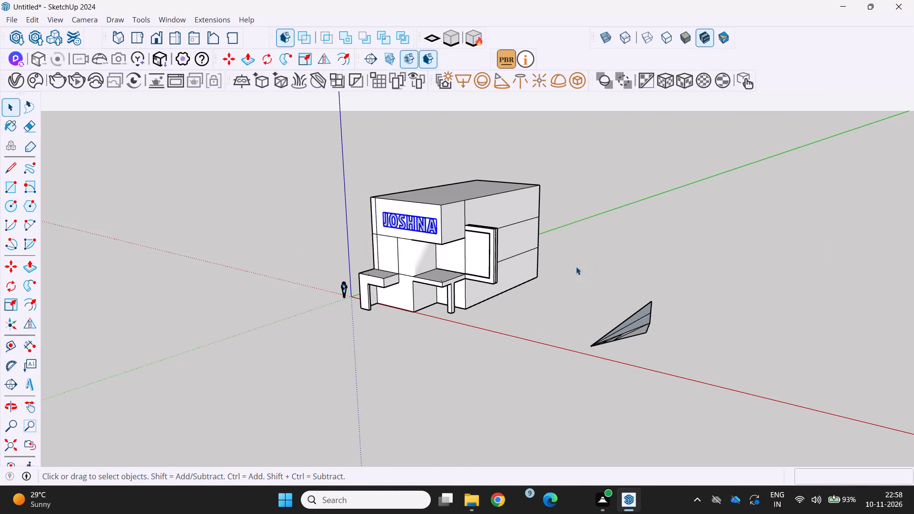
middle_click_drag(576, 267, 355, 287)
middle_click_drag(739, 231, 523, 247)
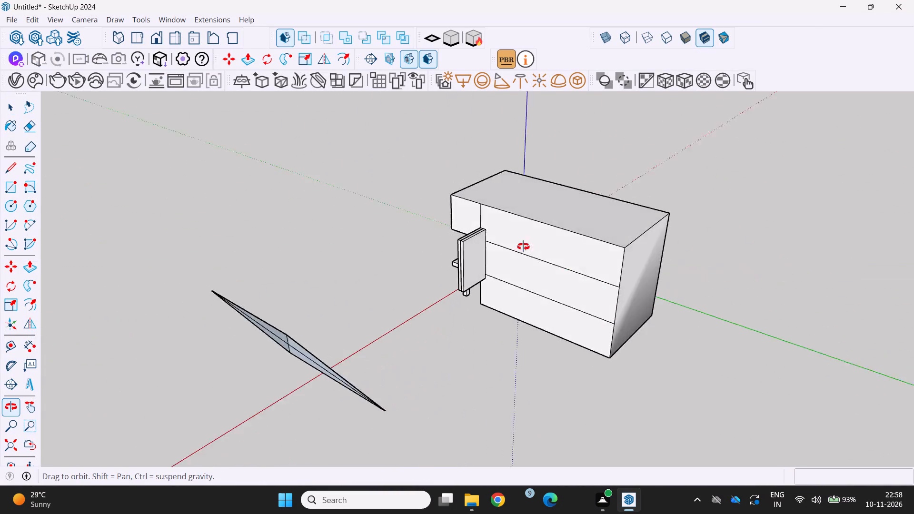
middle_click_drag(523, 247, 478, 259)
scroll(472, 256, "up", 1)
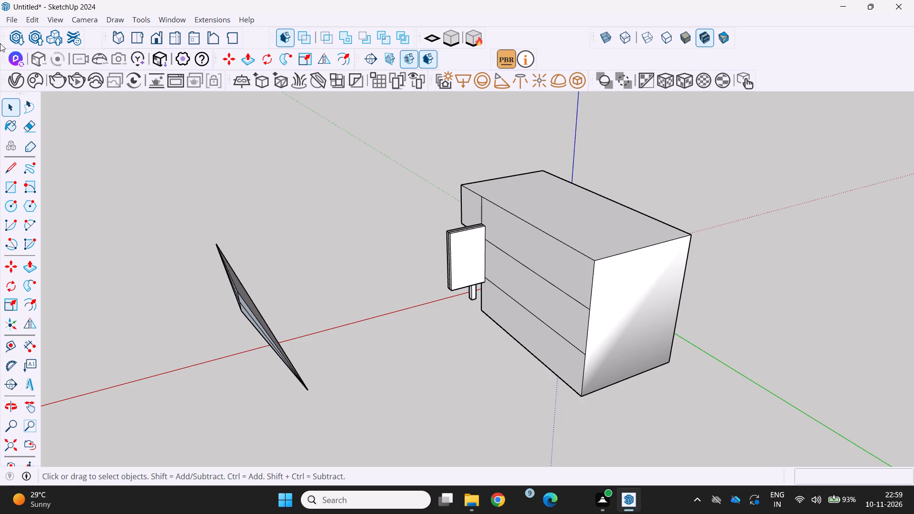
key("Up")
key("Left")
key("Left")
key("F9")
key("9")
Erase the large faces and outer edges of the stray folded triangular shape lying beside the building.
scroll(277, 367, "down", 3)
middle_click_drag(270, 364, 526, 239)
middle_click_drag(357, 162, 623, 270)
scroll(593, 268, "down", 2)
middle_click_drag(593, 268, 685, 161)
scroll(567, 291, "down", 1)
middle_click_drag(566, 293, 562, 348)
scroll(610, 348, "up", 3)
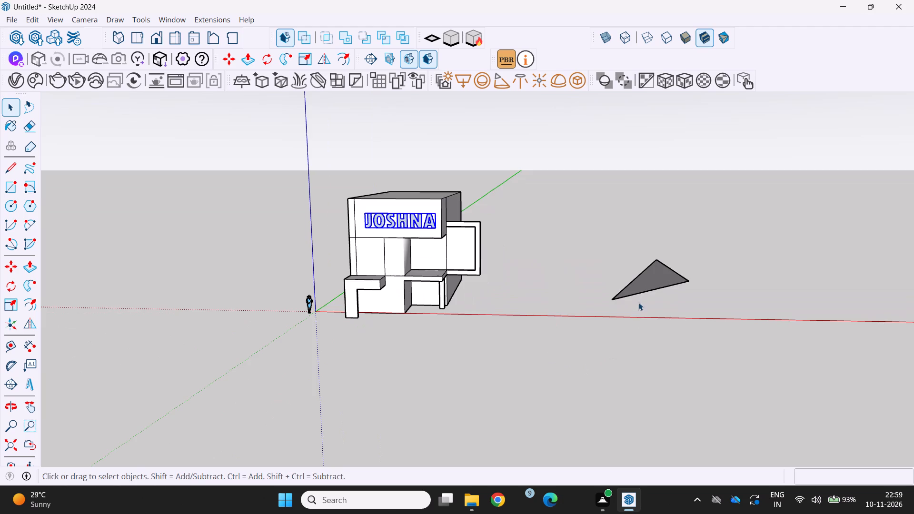
middle_click_drag(643, 295, 657, 228)
middle_click_drag(689, 267, 488, 339)
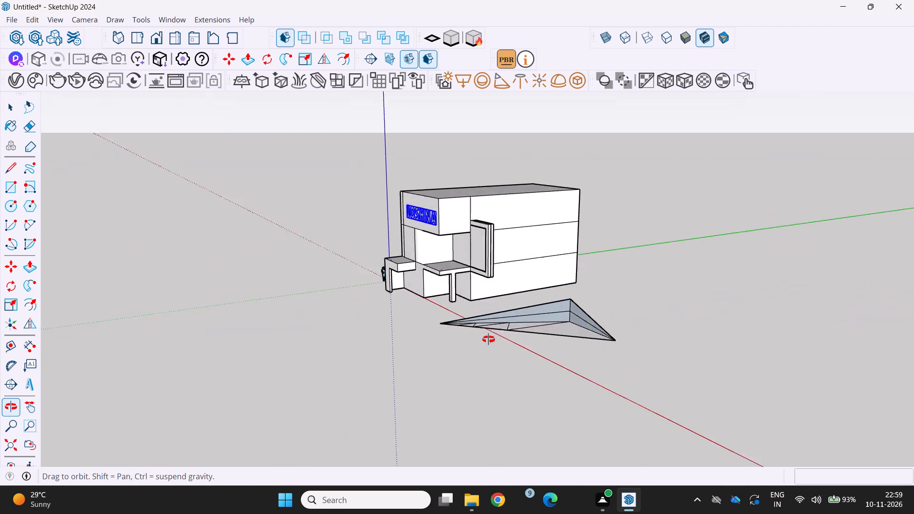
middle_click_drag(488, 339, 526, 294)
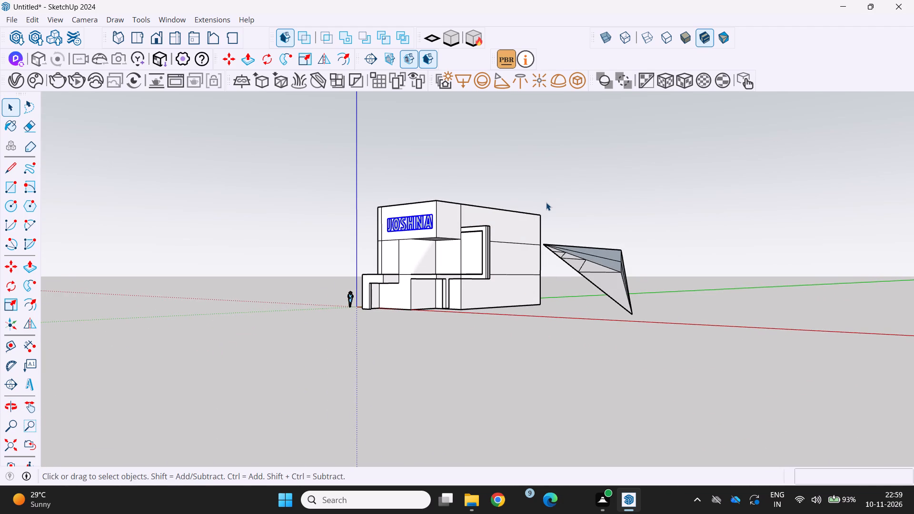
key("e")
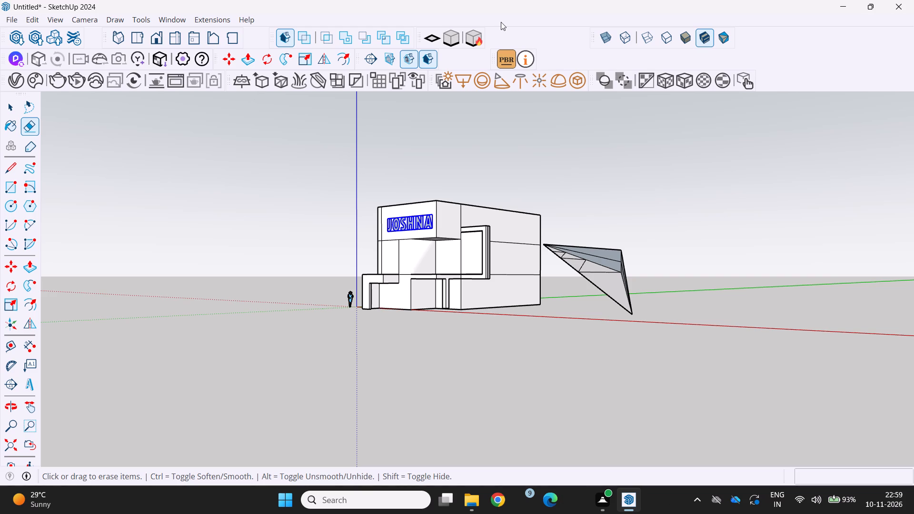
scroll(515, 208, "down", 2)
middle_click_drag(512, 271, 432, 311)
scroll(528, 355, "up", 2)
middle_click_drag(527, 227, 531, 230)
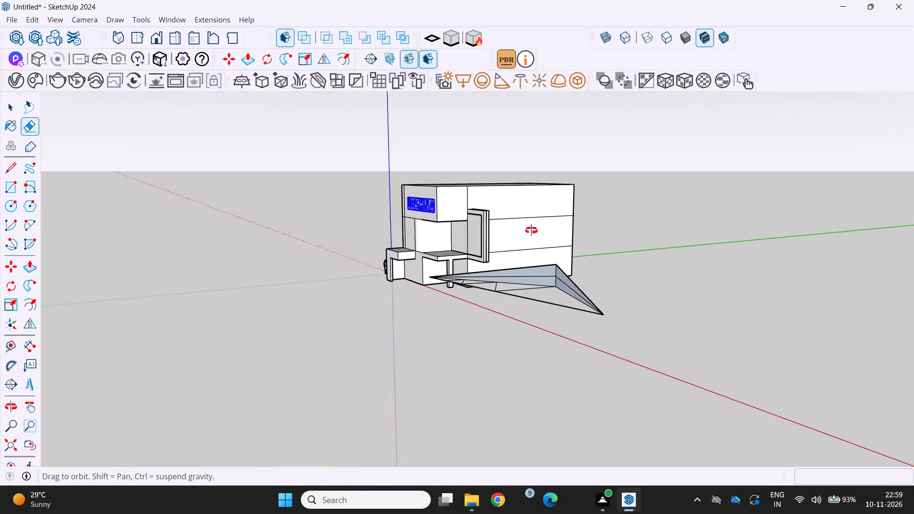
middle_click_drag(531, 230, 527, 244)
scroll(542, 272, "up", 2)
left_click_drag(518, 326, 540, 294)
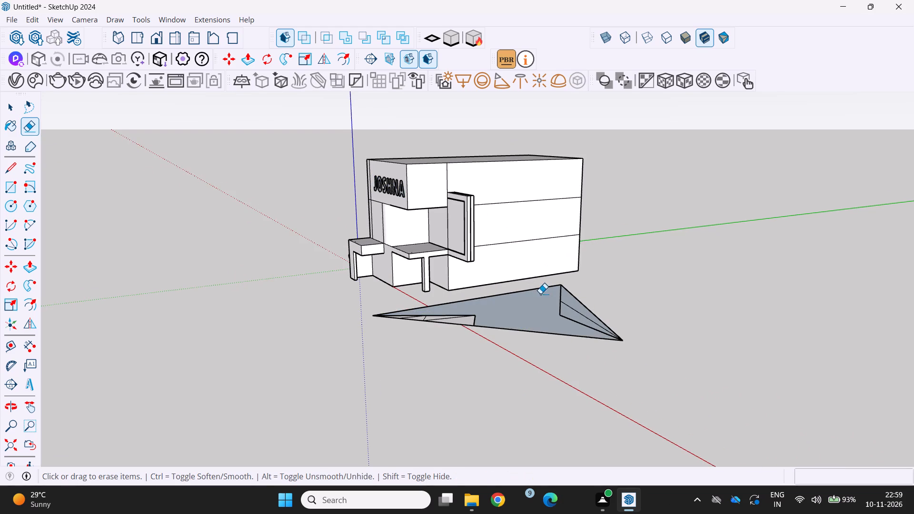
left_click_drag(545, 323, 614, 283)
left_click_drag(526, 340, 590, 269)
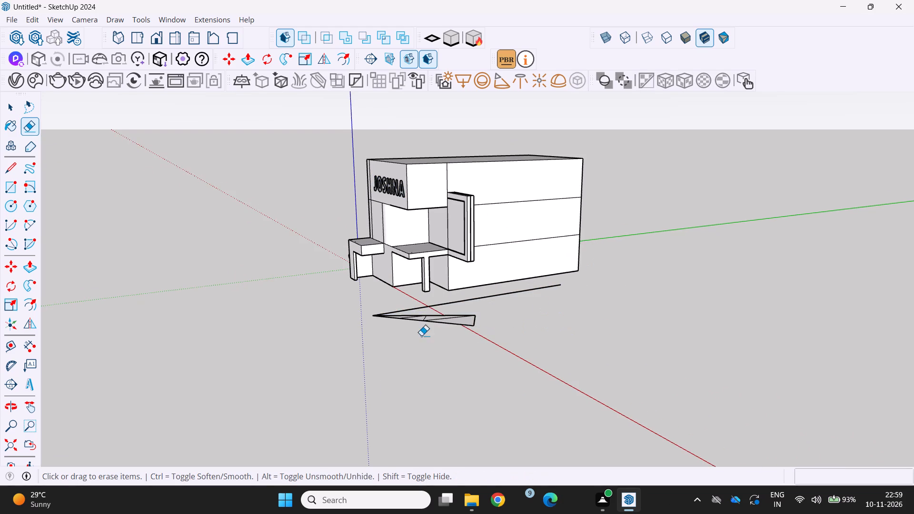
Erase the remaining sliver, the long loose edge and the small leftover edges near the red axis.
left_click_drag(408, 325, 414, 312)
left_click_drag(399, 319, 392, 315)
left_click(388, 315)
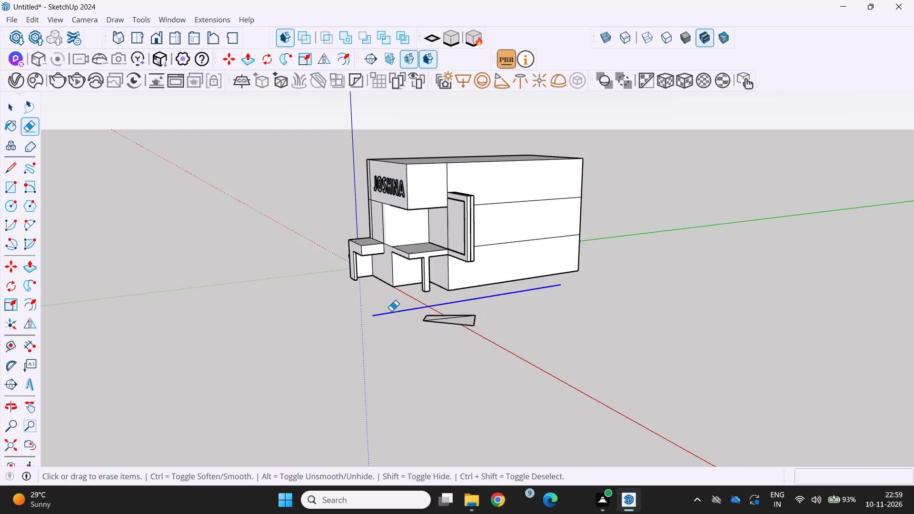
left_click(457, 324)
left_click(463, 316)
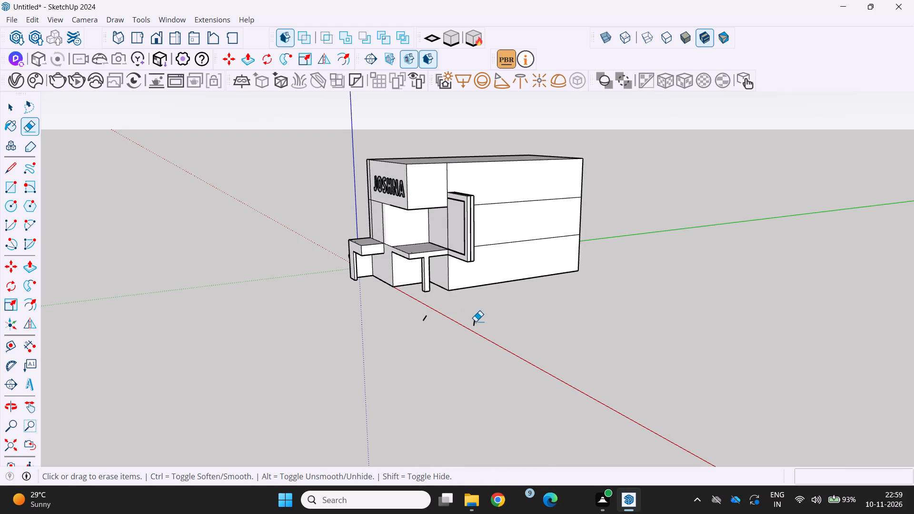
left_click(476, 321)
left_click(426, 316)
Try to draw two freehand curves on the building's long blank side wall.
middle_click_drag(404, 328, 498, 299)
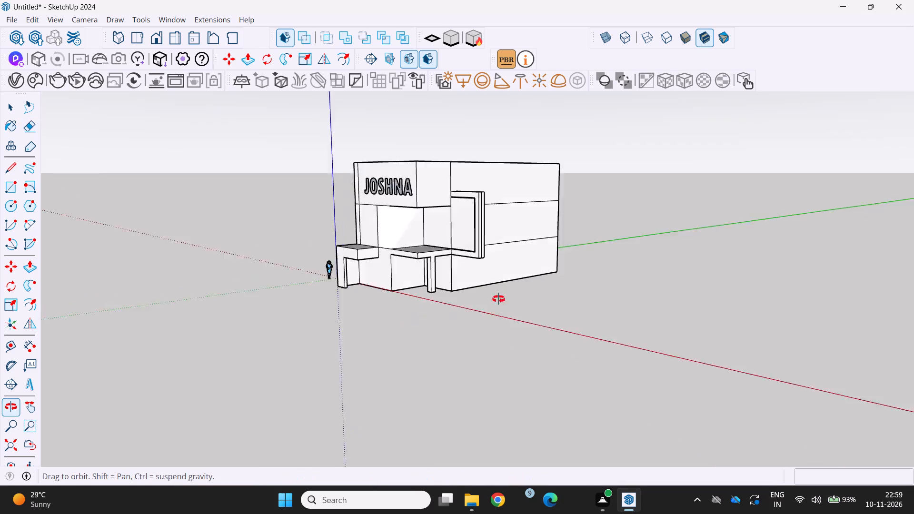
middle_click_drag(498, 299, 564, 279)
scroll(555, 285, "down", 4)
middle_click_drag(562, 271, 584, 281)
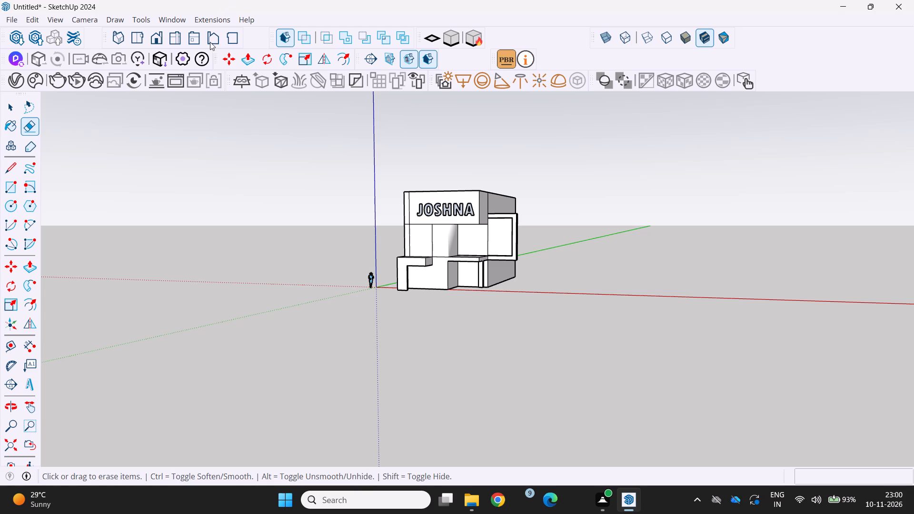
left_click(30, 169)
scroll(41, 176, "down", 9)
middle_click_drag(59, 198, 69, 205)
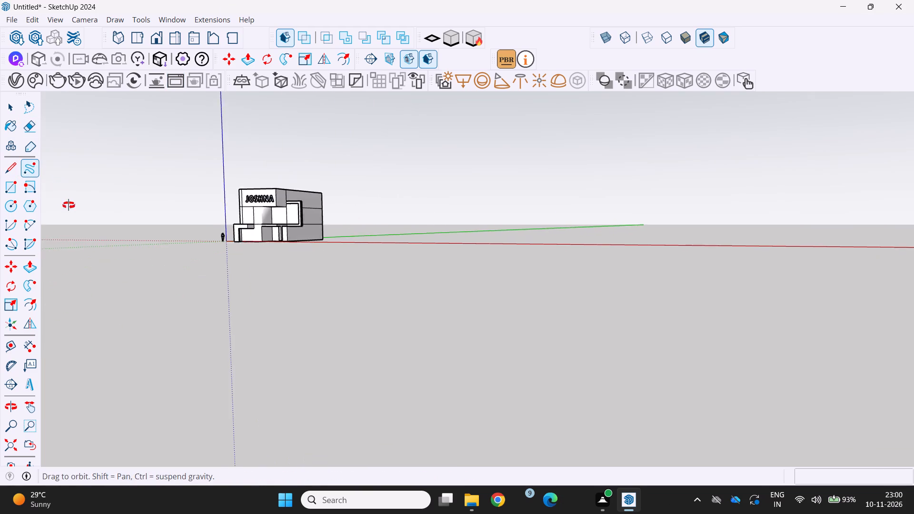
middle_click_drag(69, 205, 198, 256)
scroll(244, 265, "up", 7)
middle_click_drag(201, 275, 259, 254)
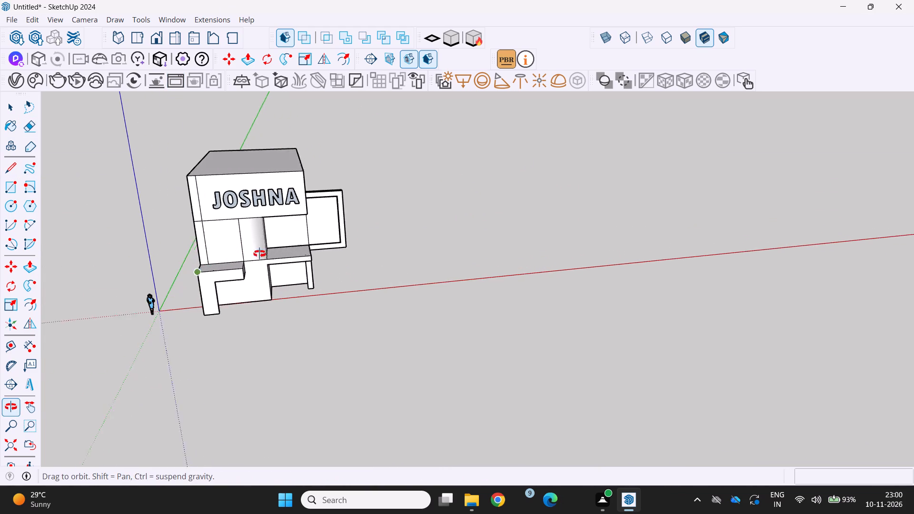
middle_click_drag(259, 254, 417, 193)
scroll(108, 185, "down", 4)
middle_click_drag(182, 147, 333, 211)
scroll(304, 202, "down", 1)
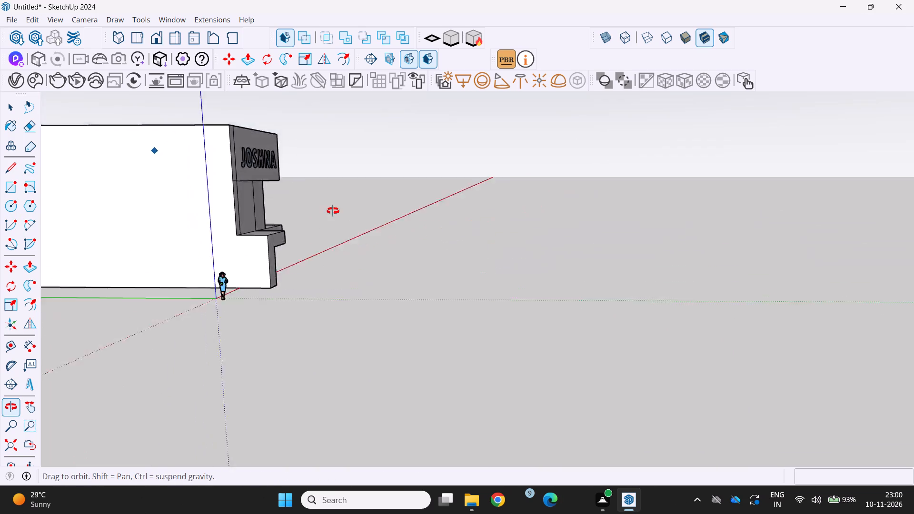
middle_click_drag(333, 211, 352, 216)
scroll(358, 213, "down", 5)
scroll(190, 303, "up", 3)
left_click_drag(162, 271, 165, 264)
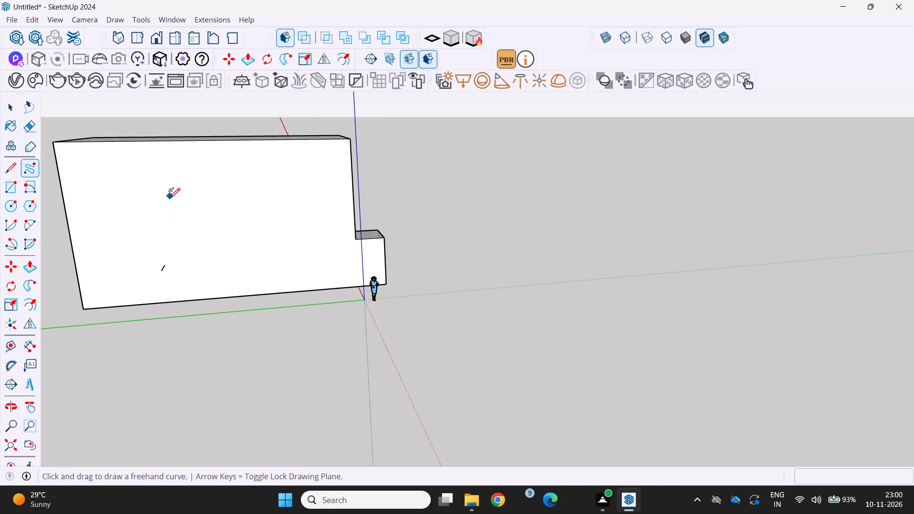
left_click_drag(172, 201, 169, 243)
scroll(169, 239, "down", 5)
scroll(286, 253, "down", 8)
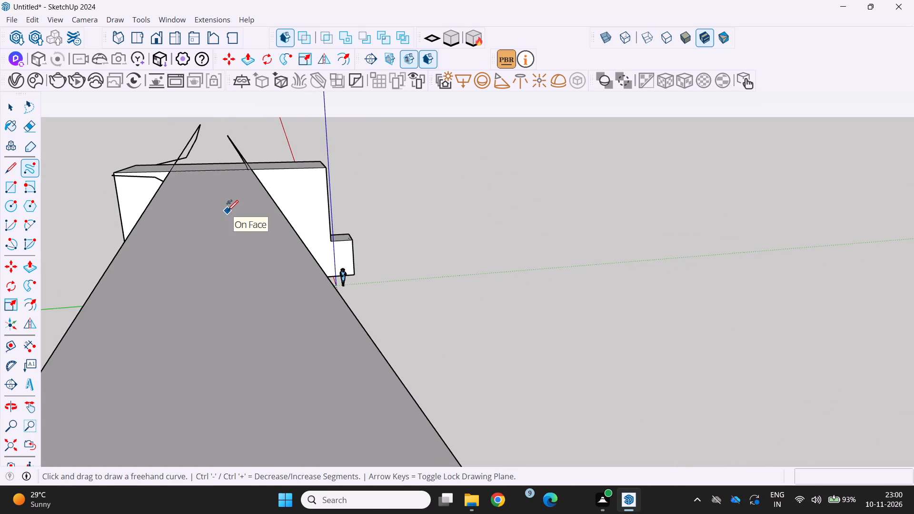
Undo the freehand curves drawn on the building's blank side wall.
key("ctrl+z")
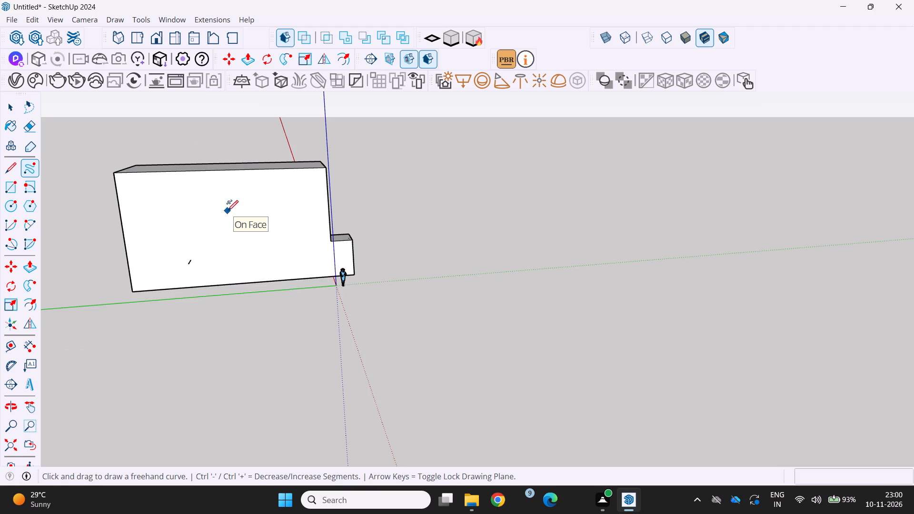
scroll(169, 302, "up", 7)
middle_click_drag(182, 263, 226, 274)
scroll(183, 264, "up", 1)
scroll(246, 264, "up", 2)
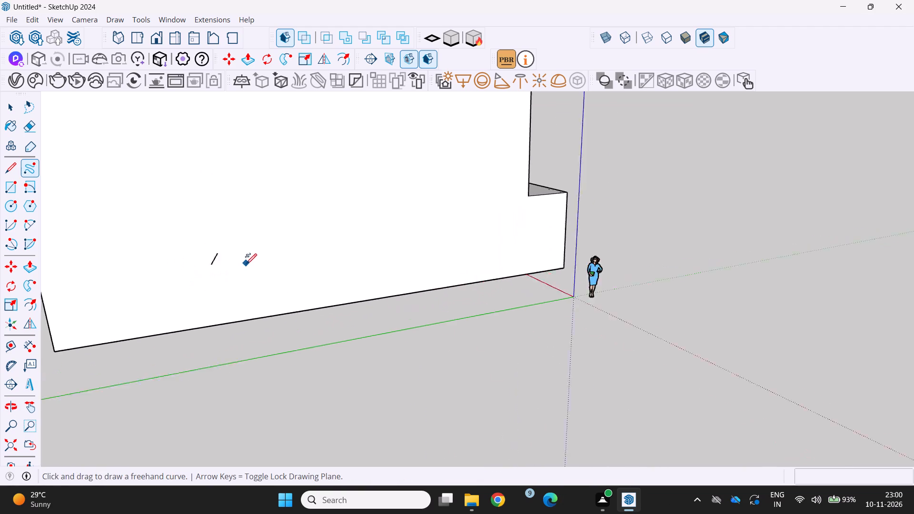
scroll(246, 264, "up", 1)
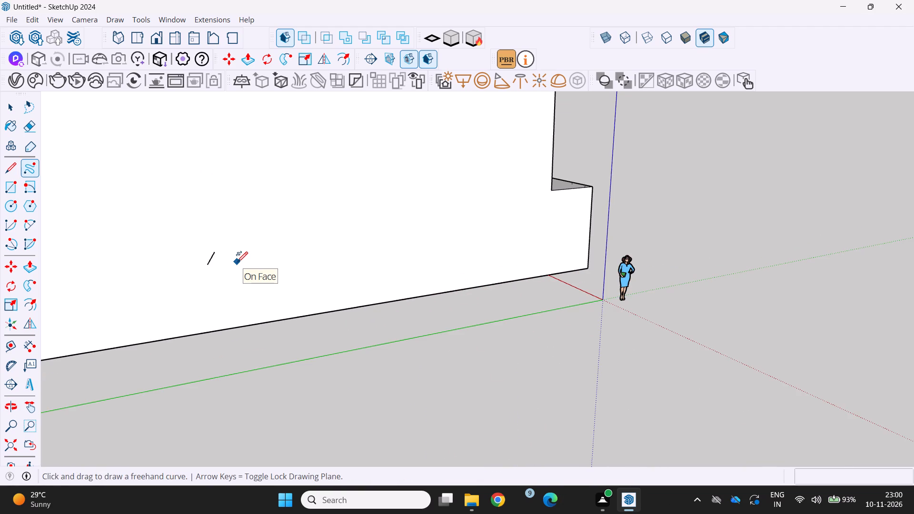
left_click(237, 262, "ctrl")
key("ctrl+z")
Examine the building's side walls and its JOSHNA front facade from around the model.
scroll(274, 272, "down", 10)
middle_click_drag(349, 348, 95, 346)
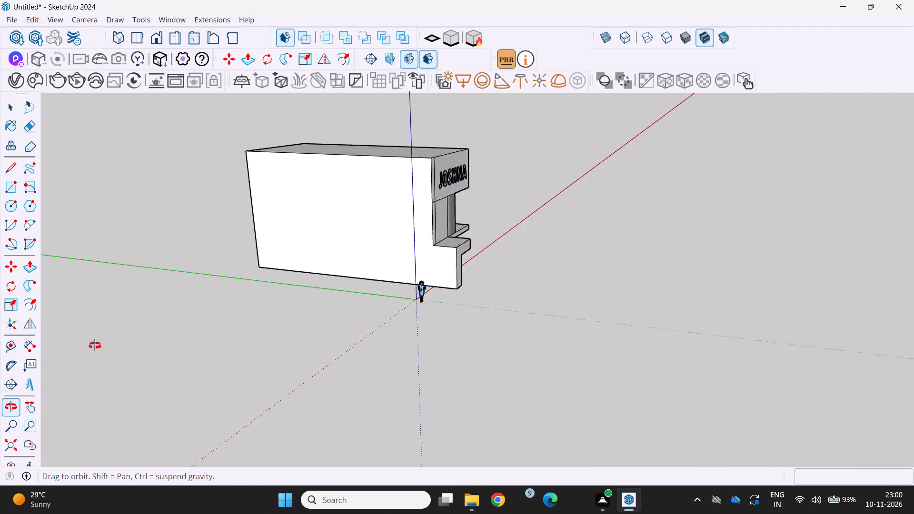
middle_click_drag(95, 346, 0, 313)
middle_click_drag(307, 366, 20, 298)
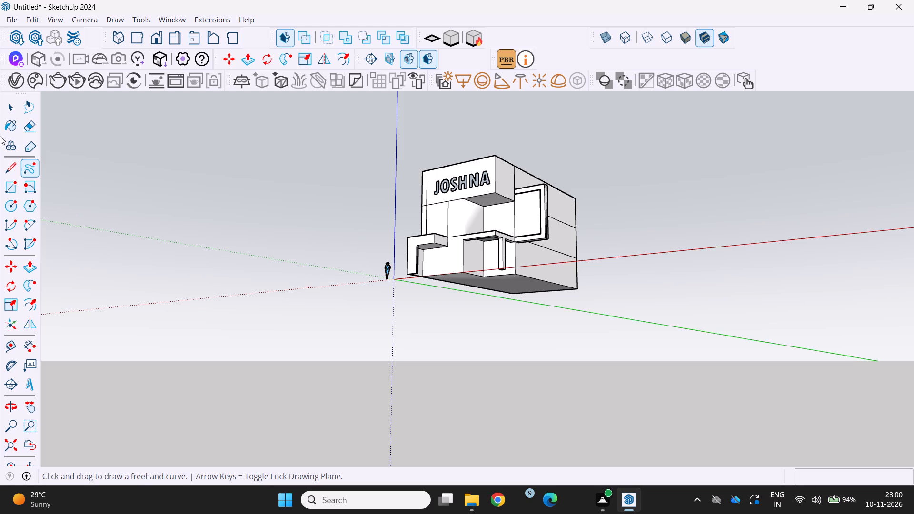
scroll(196, 204, "down", 1)
scroll(534, 310, "down", 1)
middle_click_drag(532, 316, 459, 388)
middle_click_drag(492, 290, 481, 309)
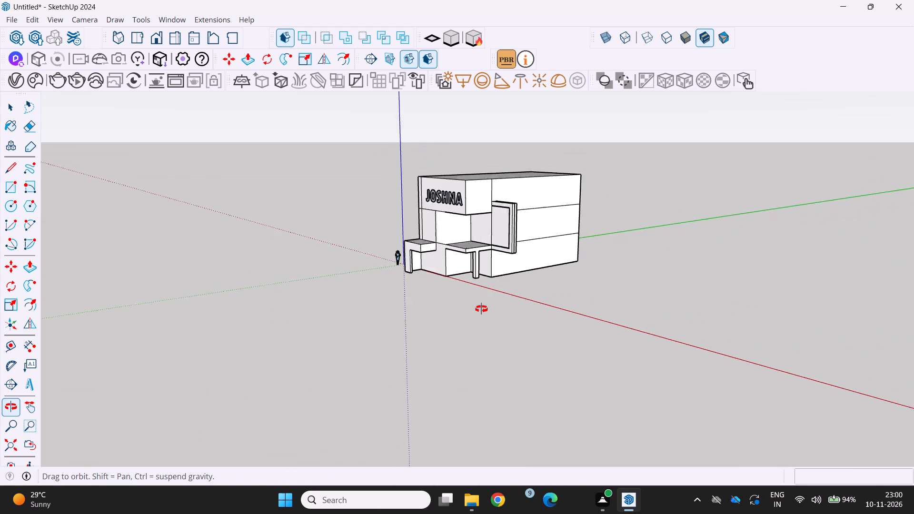
middle_click_drag(481, 309, 428, 313)
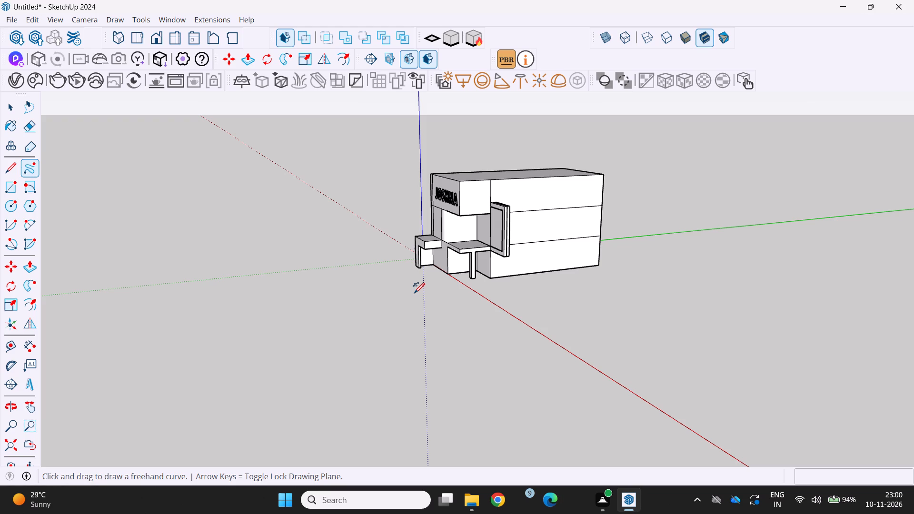
middle_click_drag(383, 286, 665, 320)
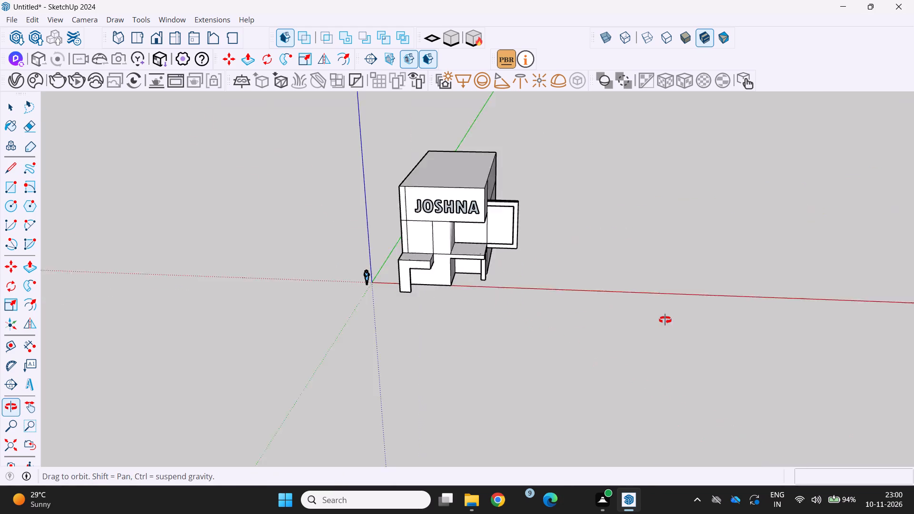
middle_click_drag(665, 320, 675, 308)
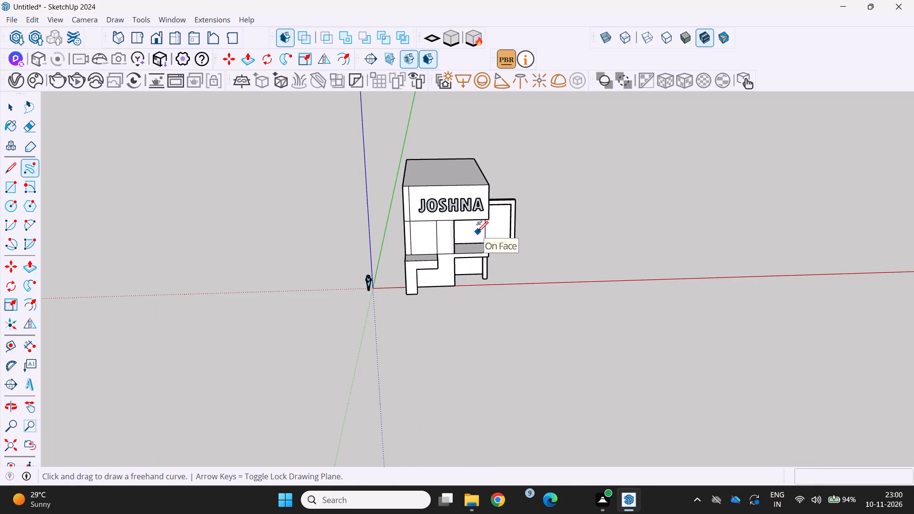
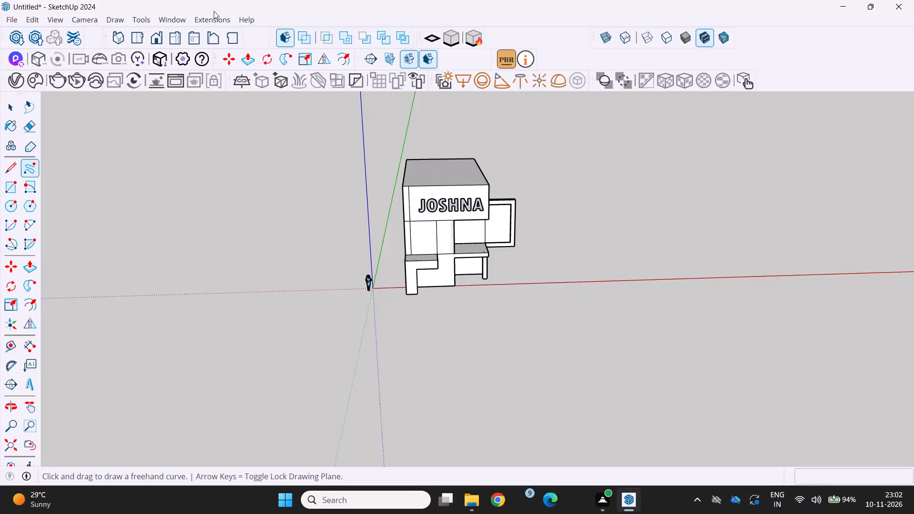
Examine the building with its JOSHNA front facade, roof and side walls from several angles.
scroll(284, 365, "down", 1)
middle_click_drag(284, 365, 238, 345)
scroll(377, 247, "up", 2)
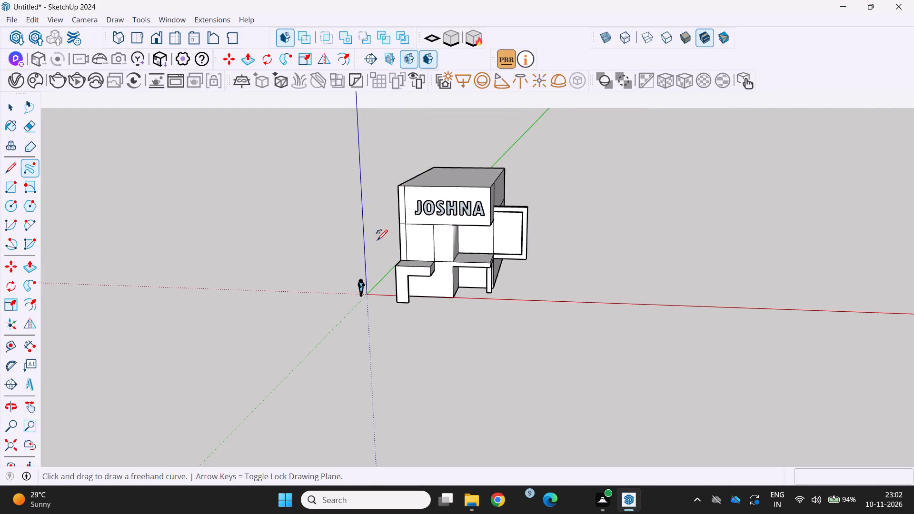
middle_click_drag(378, 240, 467, 218)
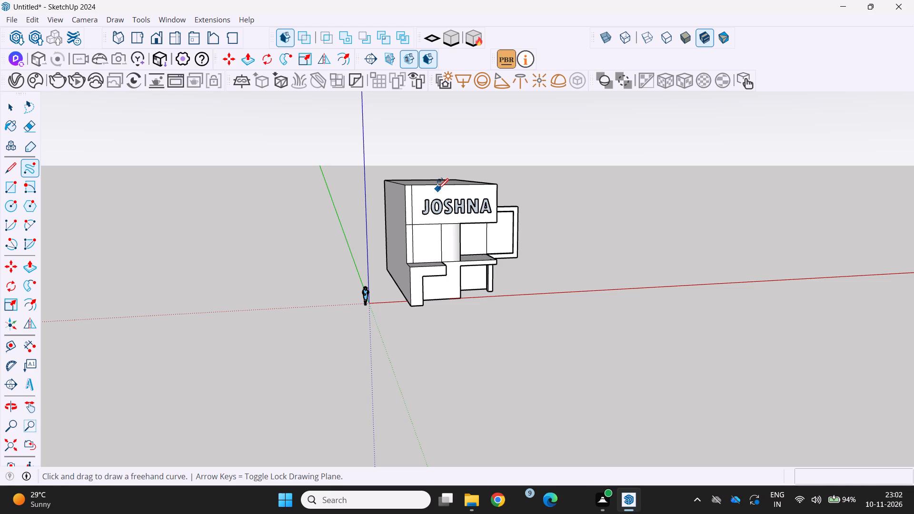
scroll(404, 250, "down", 1)
middle_click_drag(404, 252, 290, 247)
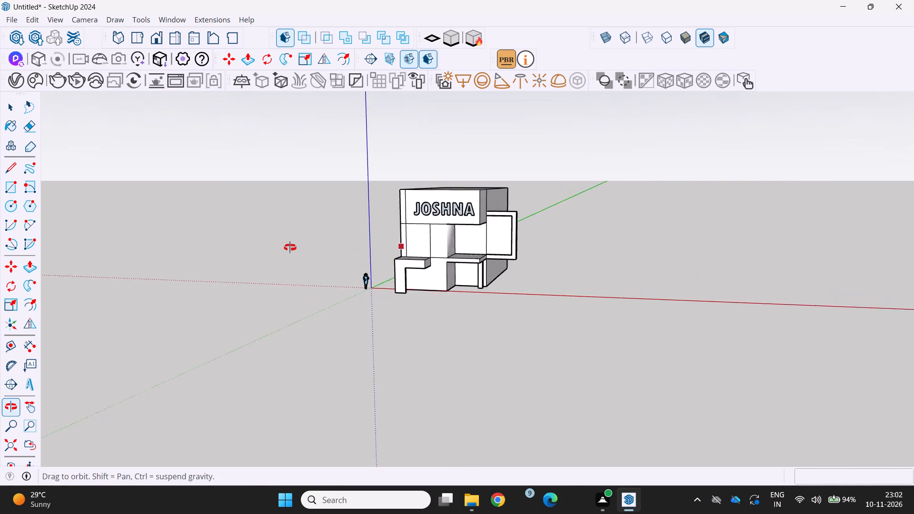
middle_click_drag(290, 247, 520, 222)
scroll(595, 246, "up", 2)
middle_click_drag(511, 257, 262, 240)
scroll(622, 226, "down", 1)
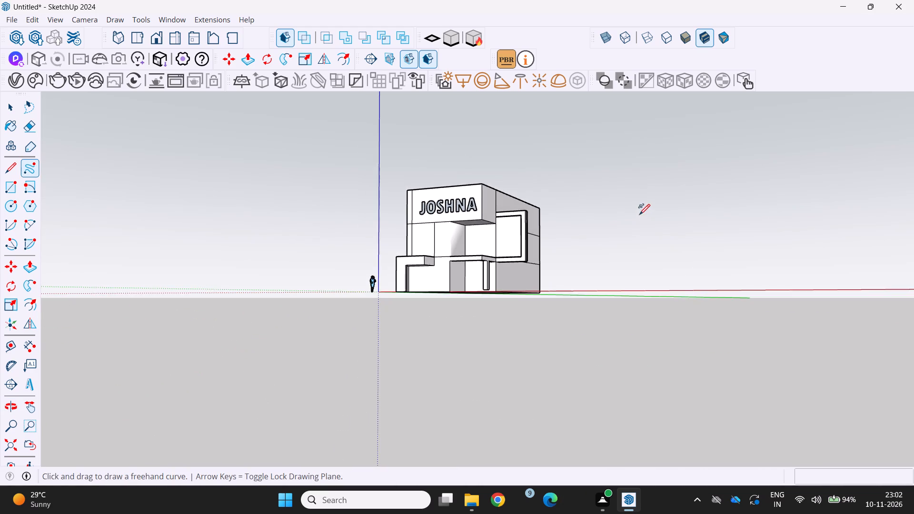
scroll(639, 215, "up", 5)
middle_click_drag(394, 227, 498, 297)
scroll(313, 235, "down", 2)
middle_click_drag(317, 243, 467, 176)
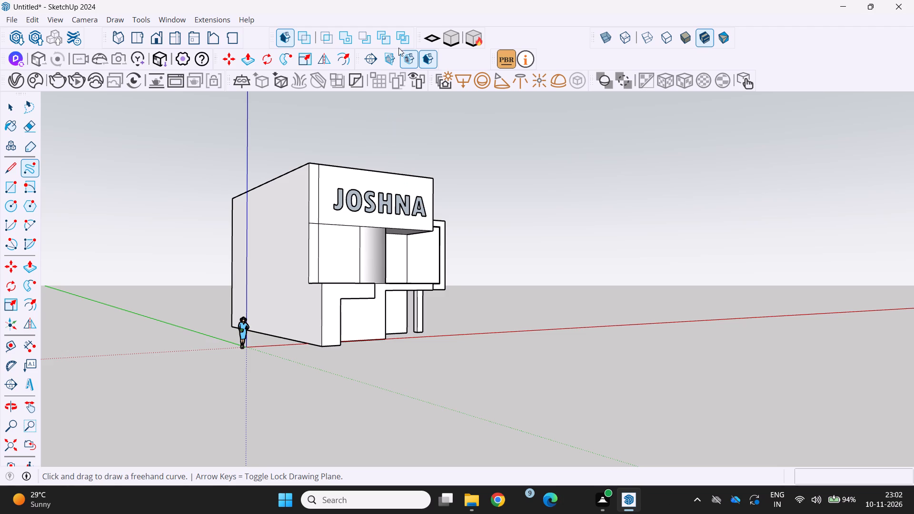
middle_click_drag(372, 217, 283, 238)
middle_click_drag(350, 219, 318, 229)
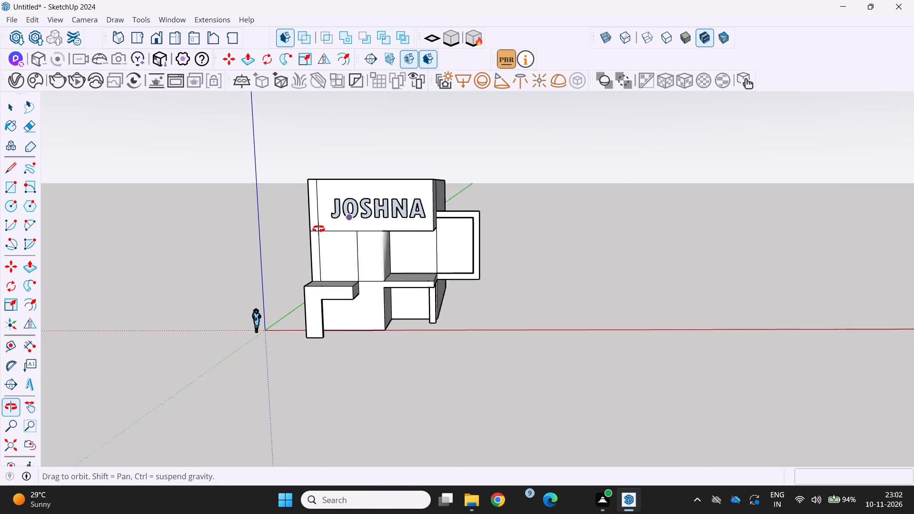
middle_click_drag(318, 229, 308, 230)
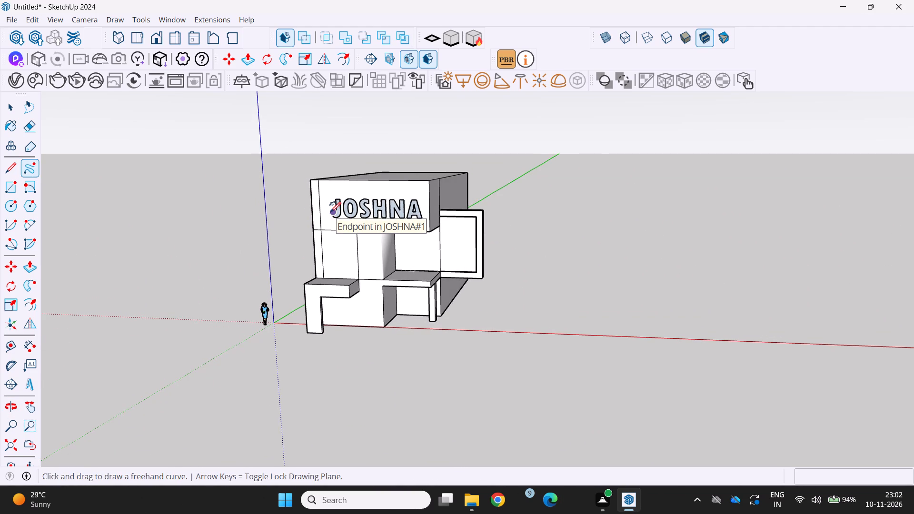
scroll(328, 104, "down", 1)
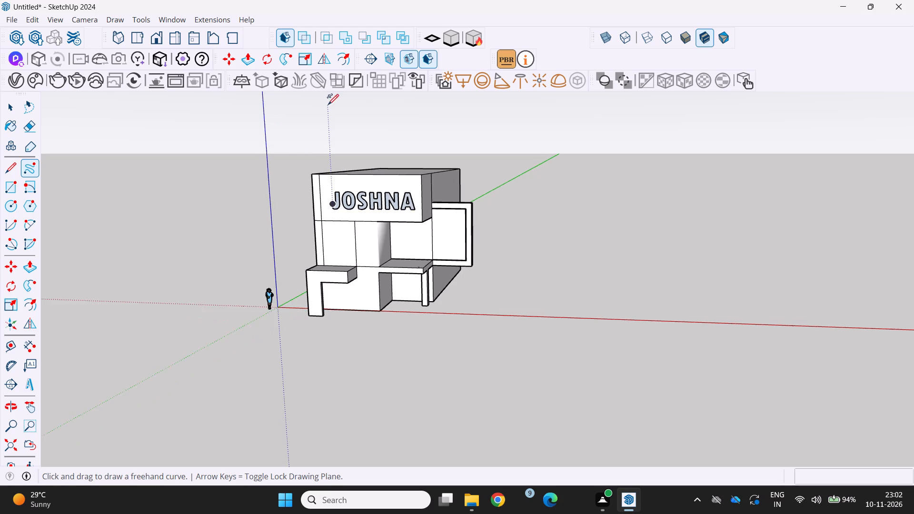
middle_click_drag(328, 105, 580, 238)
middle_click_drag(431, 367, 182, 162)
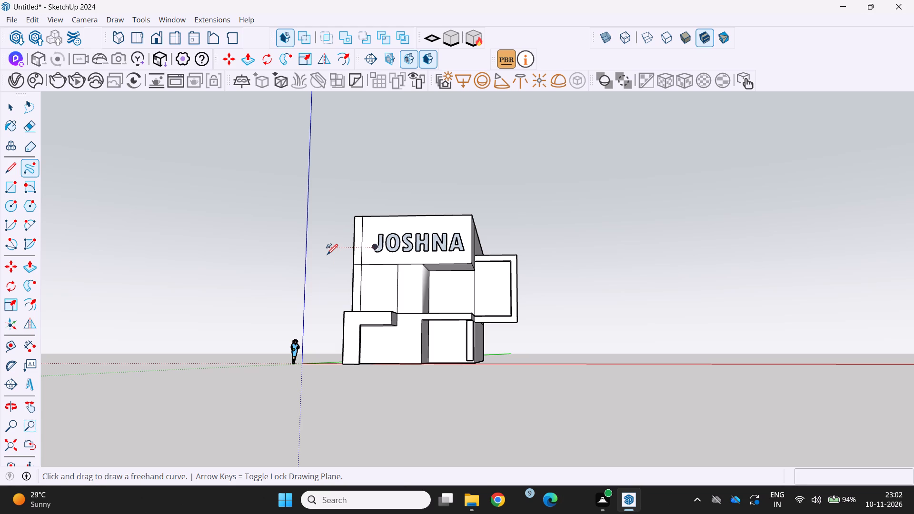
scroll(130, 76, "down", 1)
middle_click_drag(511, 494, 376, 435)
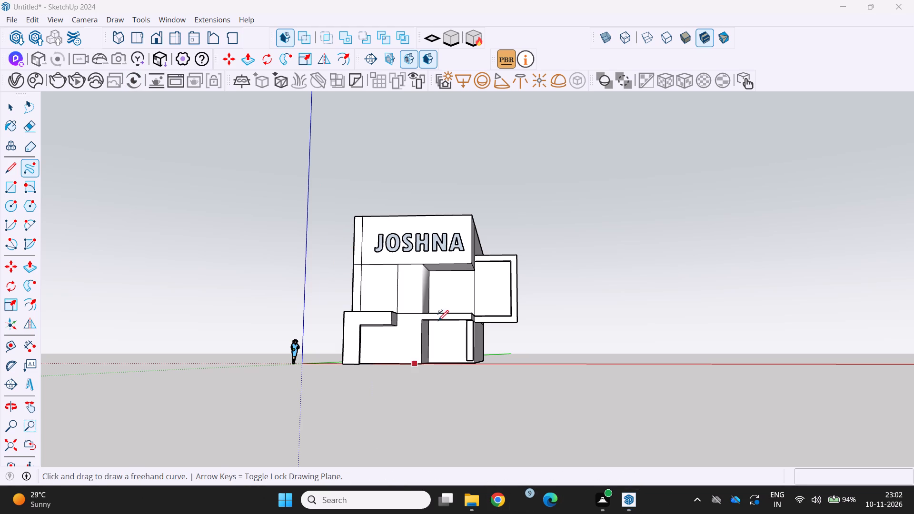
middle_click_drag(439, 312, 362, 376)
scroll(403, 263, "up", 1)
middle_click_drag(401, 265, 270, 295)
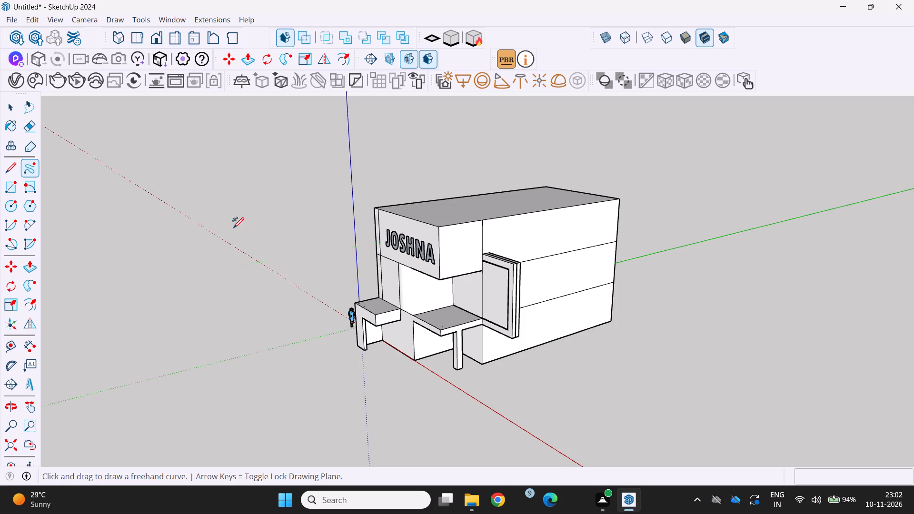
scroll(216, 167, "down", 1)
middle_click_drag(219, 173, 494, 129)
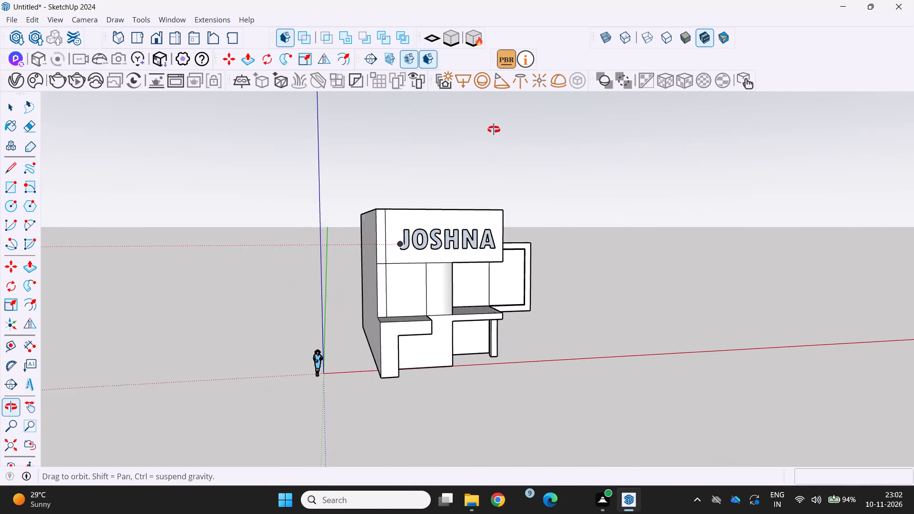
middle_click_drag(494, 129, 467, 175)
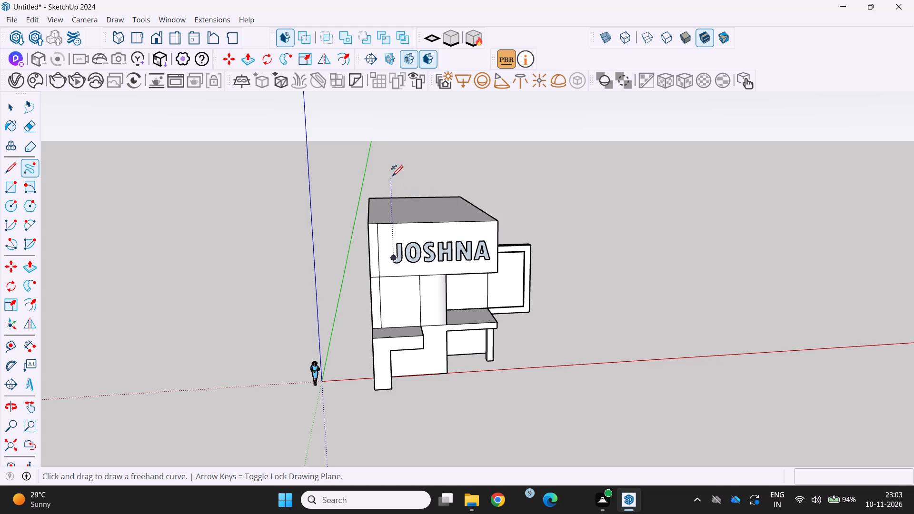
scroll(378, 206, "down", 2)
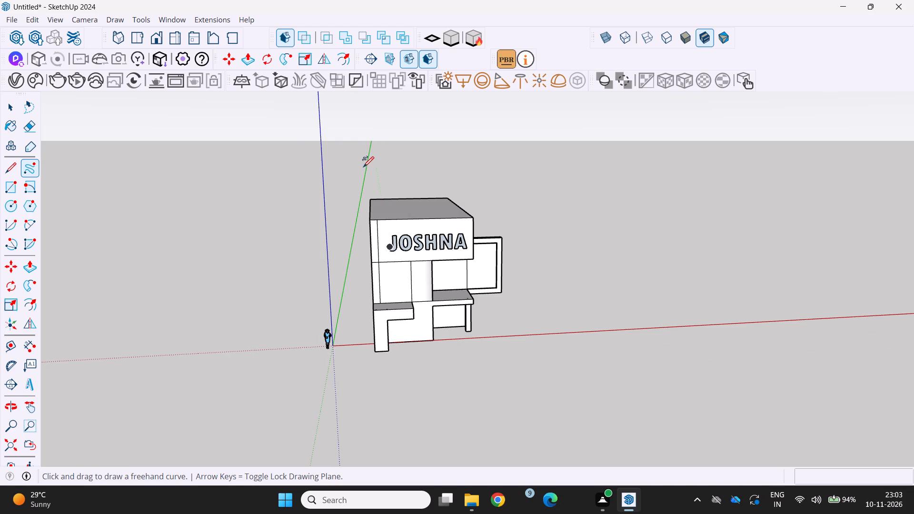
scroll(360, 169, "down", 2)
middle_click_drag(360, 170, 189, 175)
scroll(408, 241, "up", 3)
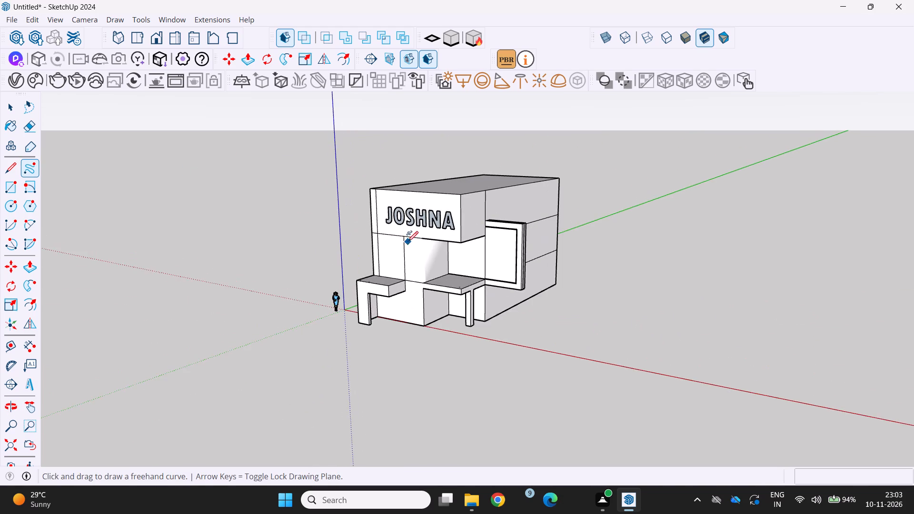
middle_click_drag(404, 240, 495, 220)
scroll(430, 212, "up", 3)
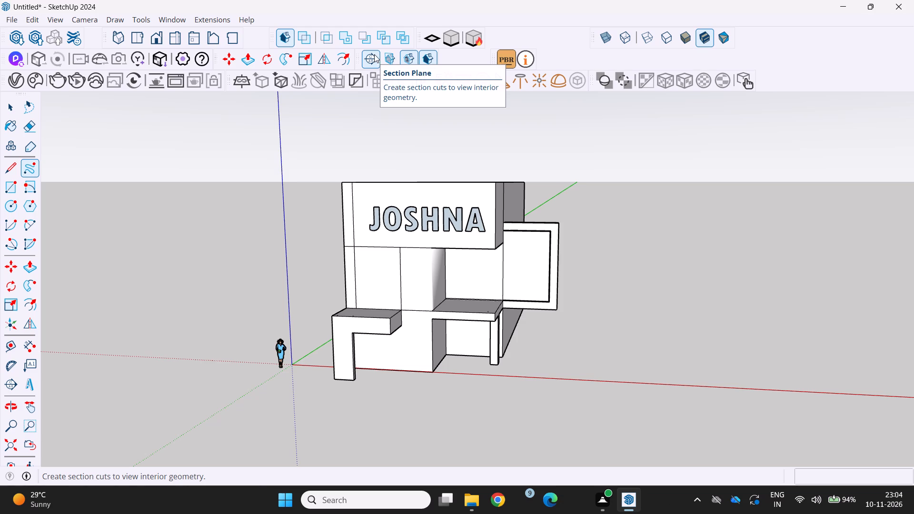
middle_click_drag(462, 209, 438, 206)
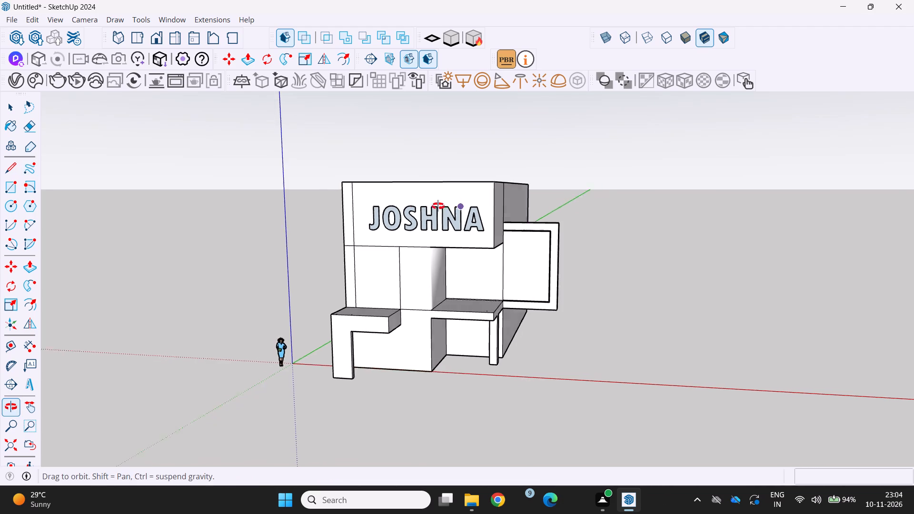
middle_click_drag(438, 206, 379, 215)
scroll(393, 157, "down", 3)
middle_click_drag(395, 159, 769, 288)
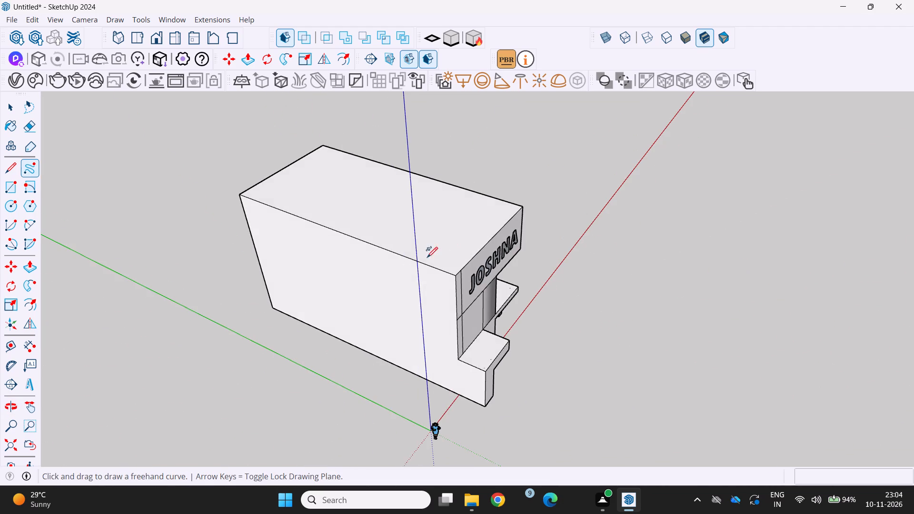
scroll(412, 217, "down", 2)
middle_click_drag(412, 217, 153, 113)
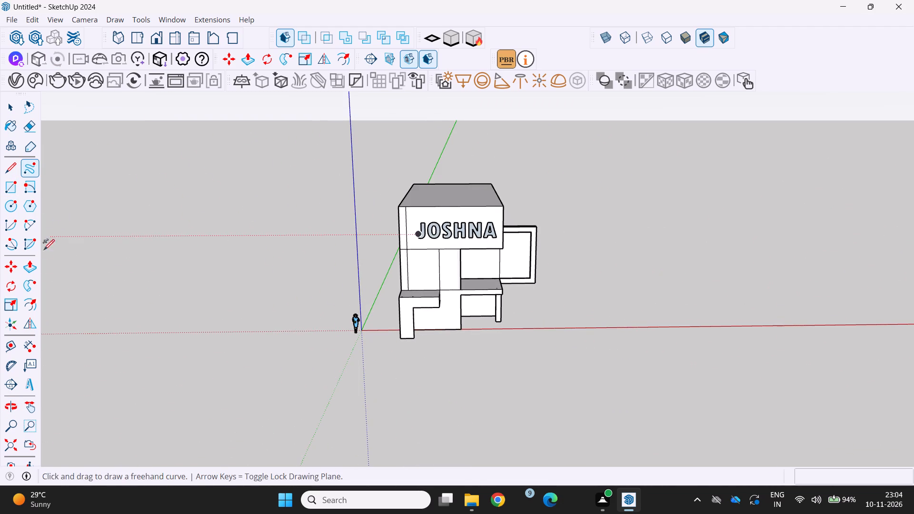
scroll(15, 326, "down", 4)
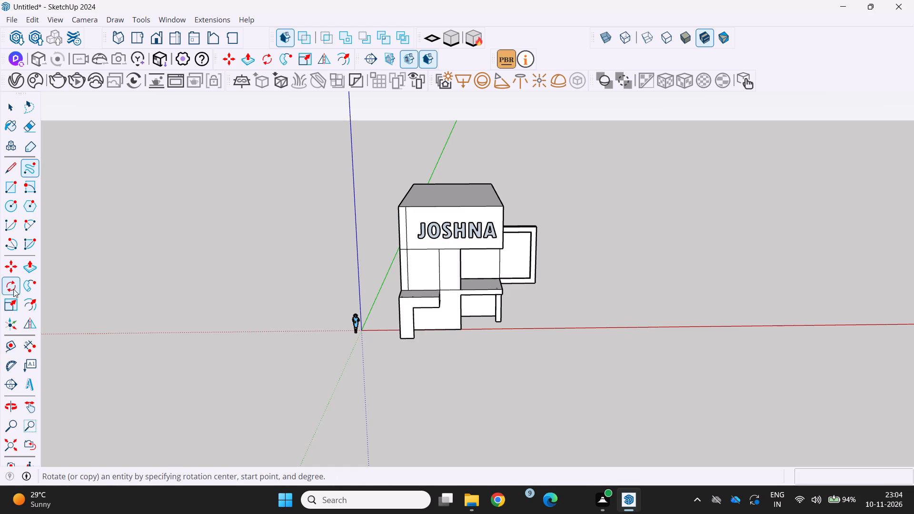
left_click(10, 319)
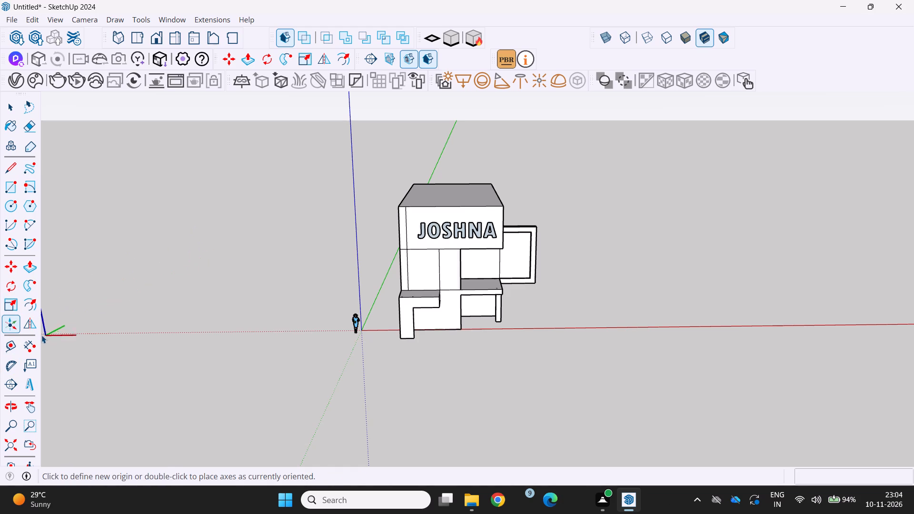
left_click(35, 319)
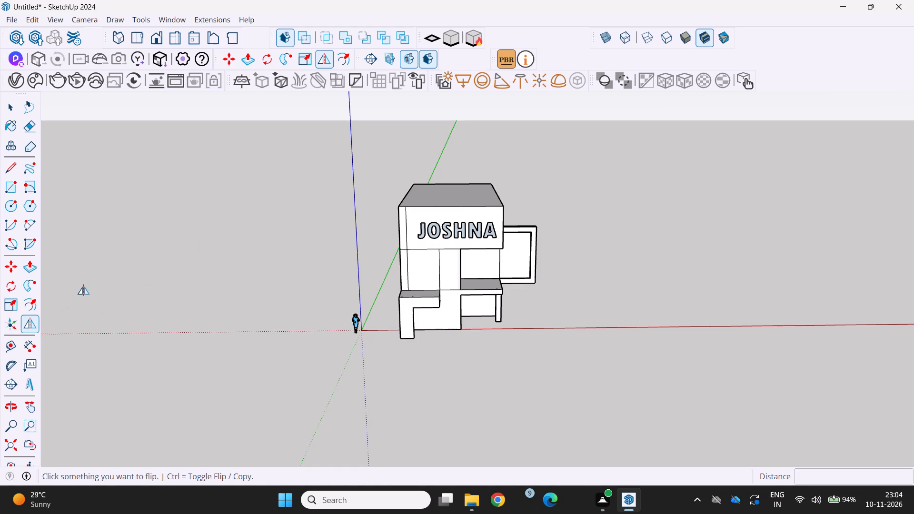
Draw a ground rectangle about 73' 8" by 168' 4" beside the building, spaced away from it along the red axis.
scroll(87, 283, "down", 11)
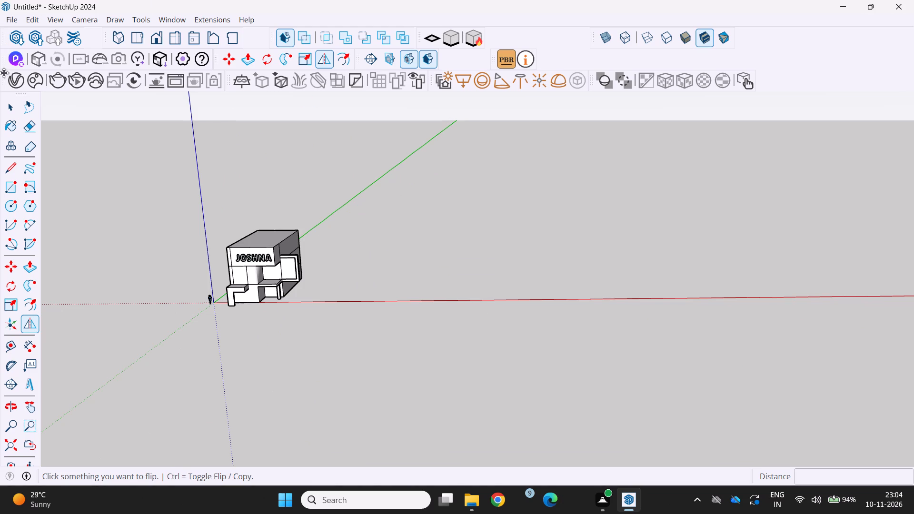
left_click(14, 188)
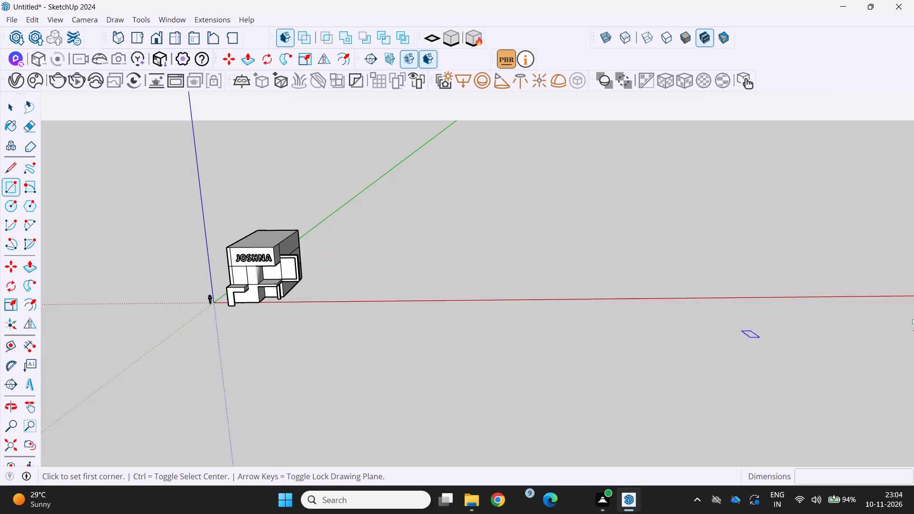
left_click_drag(462, 286, 464, 281)
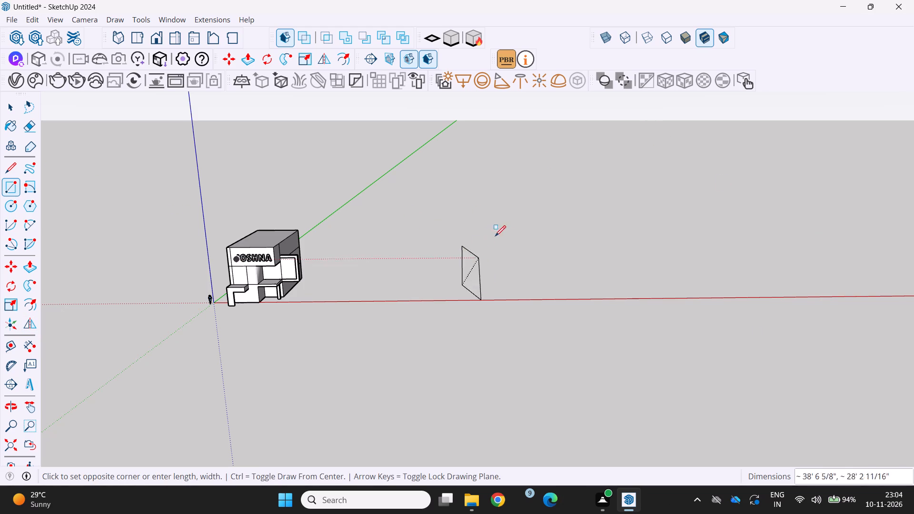
scroll(505, 234, "down", 1)
middle_click_drag(505, 233, 360, 199)
middle_click_drag(599, 259, 713, 300)
left_click(591, 246)
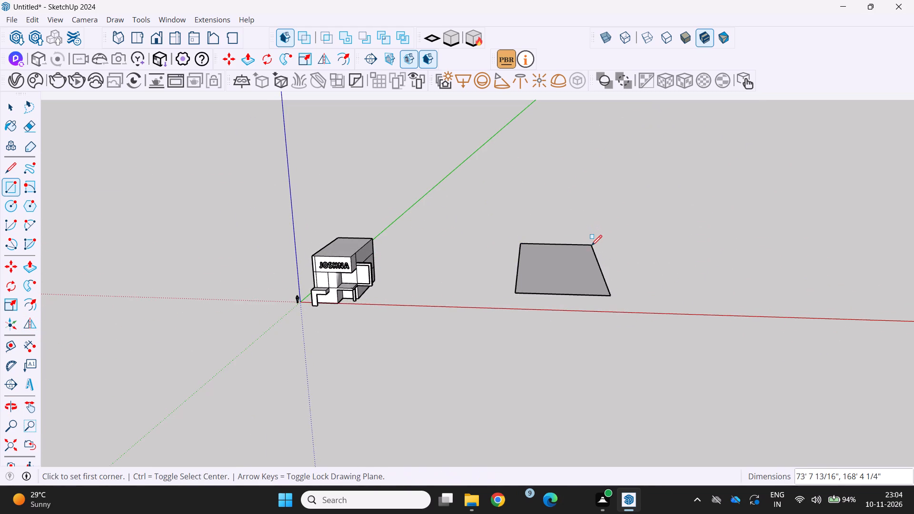
Push/Pull the new rectangle upward about 35' 5" into a solid block.
key("p")
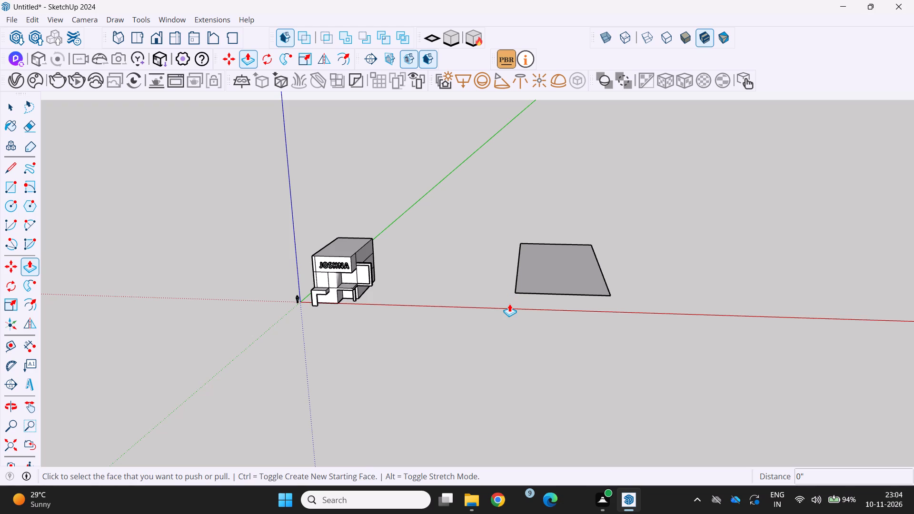
left_click_drag(589, 276, 597, 237)
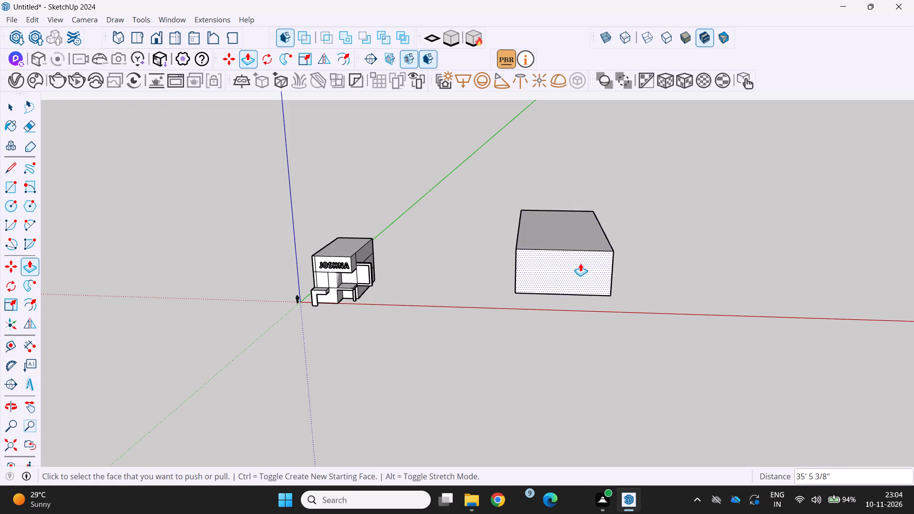
Select the whole new block with all its faces and edges and make it a group.
scroll(578, 266, "down", 2)
middle_click_drag(577, 267, 479, 263)
scroll(479, 263, "down", 3)
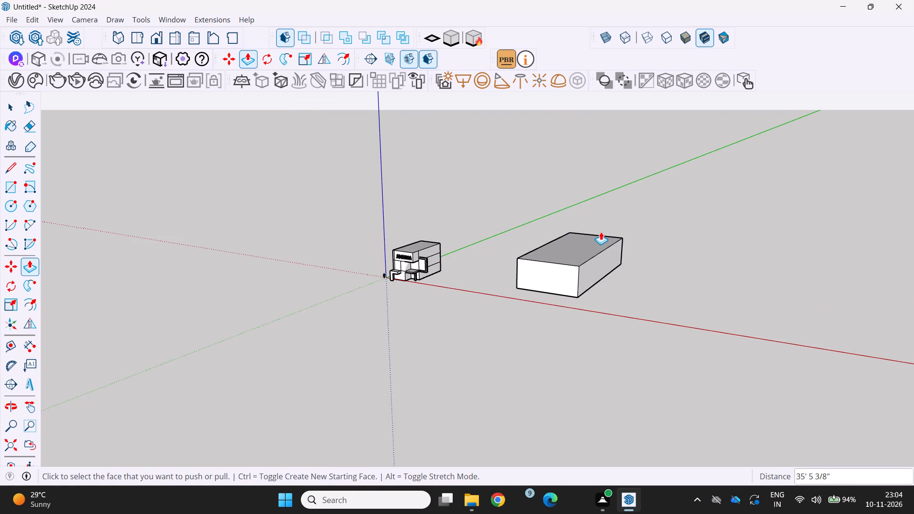
key("space")
key("space")
key("space")
key("space")
key("space")
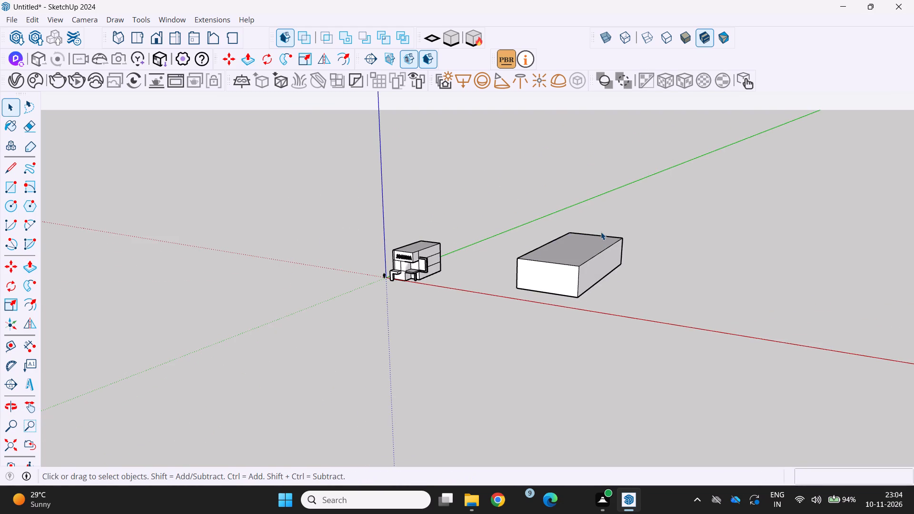
triple_click(575, 261)
left_click(575, 260)
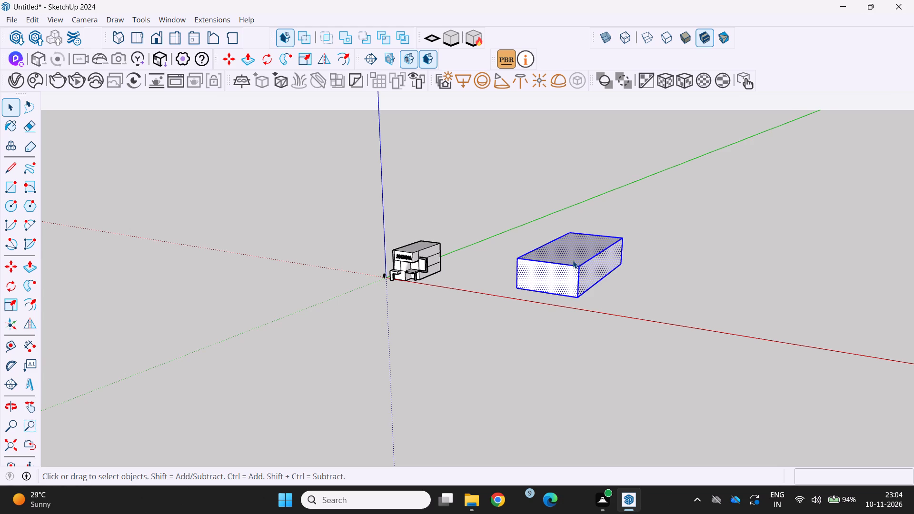
right_click(572, 261)
left_click(606, 109)
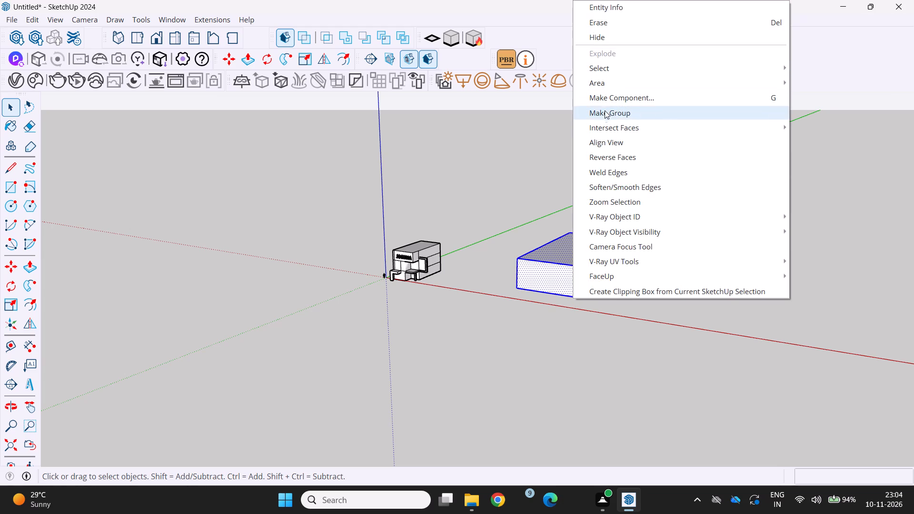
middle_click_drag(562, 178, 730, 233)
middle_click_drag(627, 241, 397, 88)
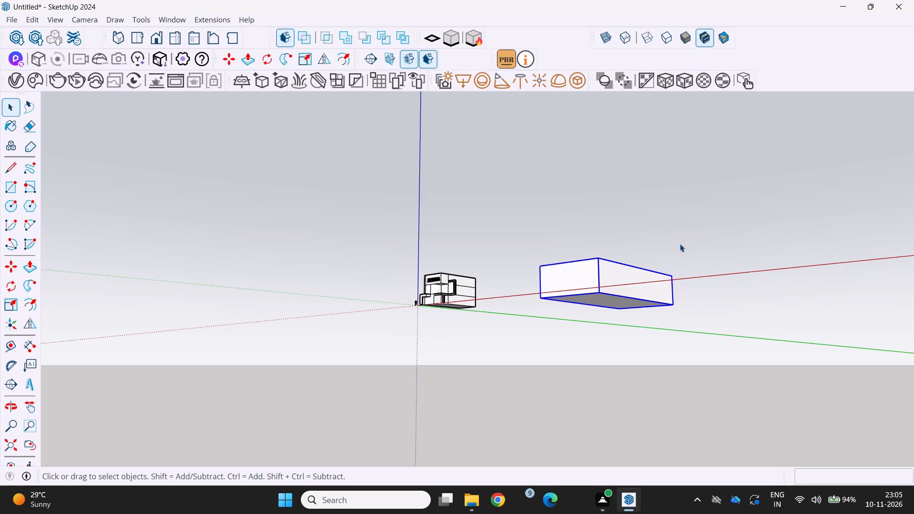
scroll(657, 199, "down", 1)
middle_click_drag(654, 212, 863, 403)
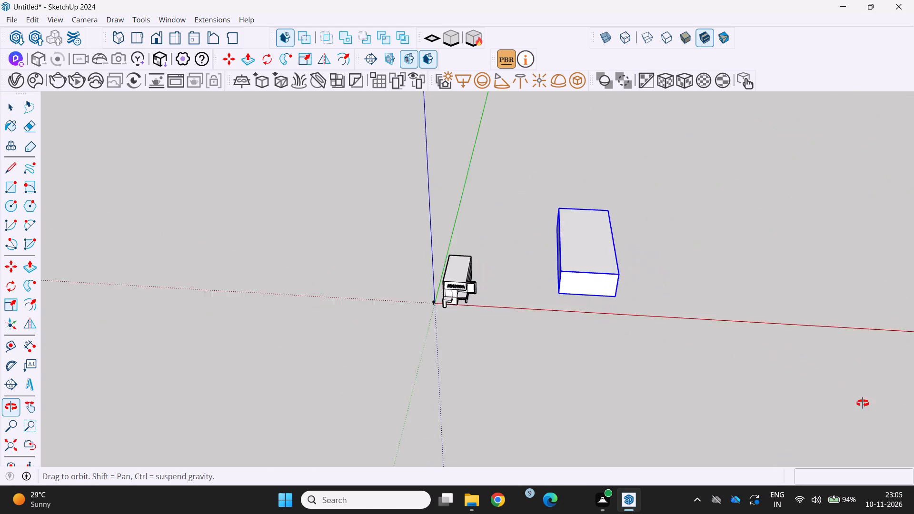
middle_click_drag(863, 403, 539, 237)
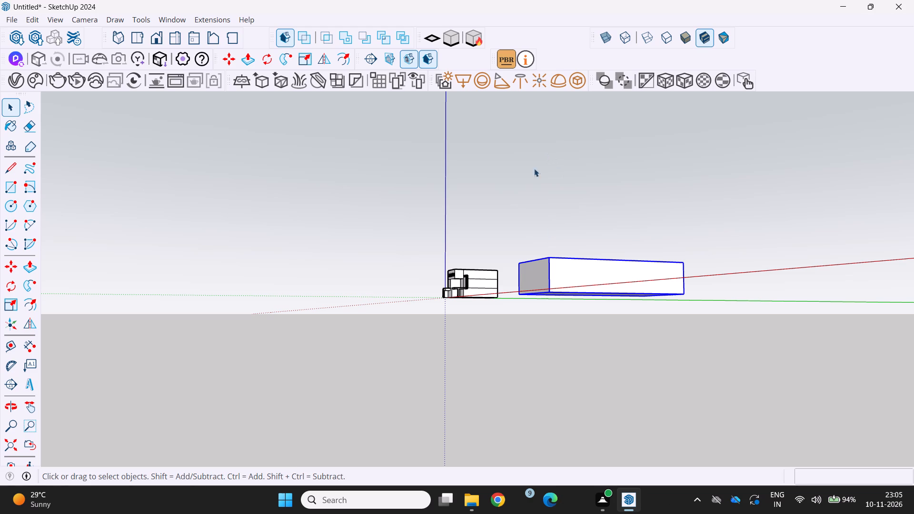
Examine the building and the new block group beside it from several angles and distances.
scroll(522, 192, "down", 2)
middle_click_drag(514, 199, 861, 366)
scroll(552, 229, "up", 2)
middle_click_drag(552, 229, 338, 144)
scroll(338, 144, "down", 3)
scroll(510, 324, "up", 3)
middle_click_drag(578, 247, 507, 281)
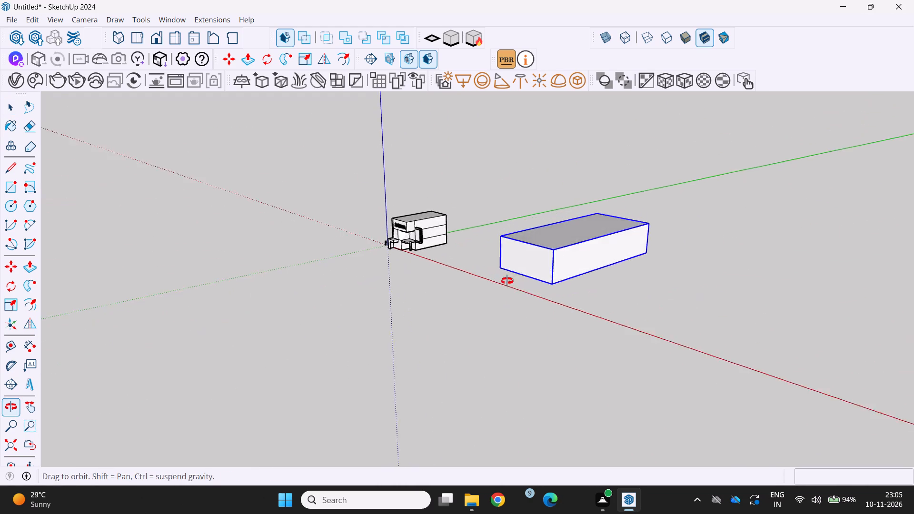
middle_click_drag(507, 281, 499, 289)
scroll(495, 296, "down", 1)
middle_click_drag(580, 288, 760, 240)
scroll(751, 238, "up", 1)
scroll(658, 263, "down", 1)
middle_click_drag(660, 267, 809, 354)
scroll(233, 128, "down", 1)
middle_click_drag(328, 326, 97, 260)
scroll(349, 269, "down", 5)
middle_click_drag(410, 259, 431, 257)
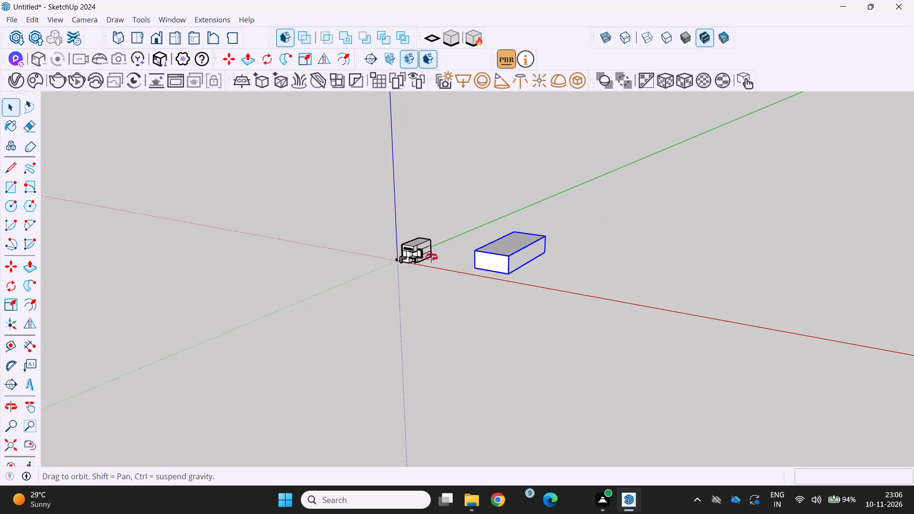
middle_click_drag(431, 257, 614, 222)
scroll(517, 227, "up", 4)
middle_click_drag(511, 227, 391, 244)
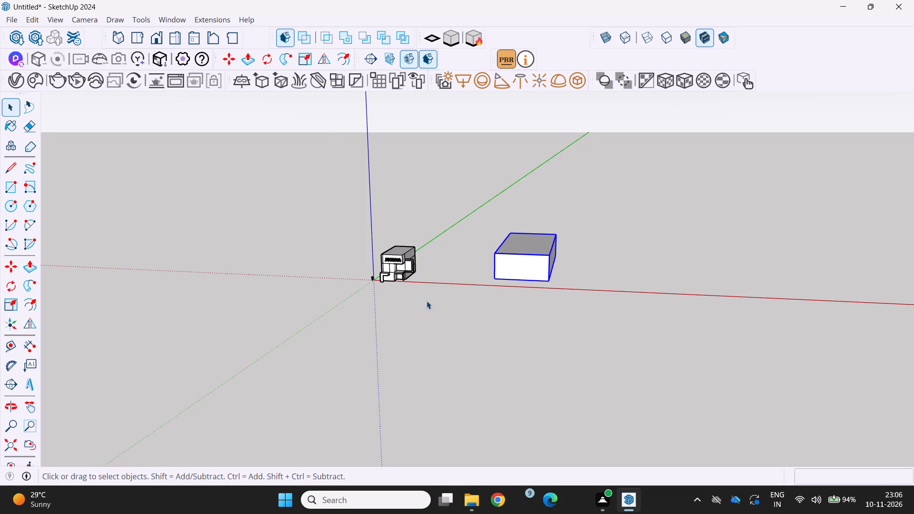
middle_click_drag(423, 298, 394, 311)
scroll(388, 310, "down", 4)
scroll(470, 288, "up", 1)
middle_click_drag(474, 285, 530, 270)
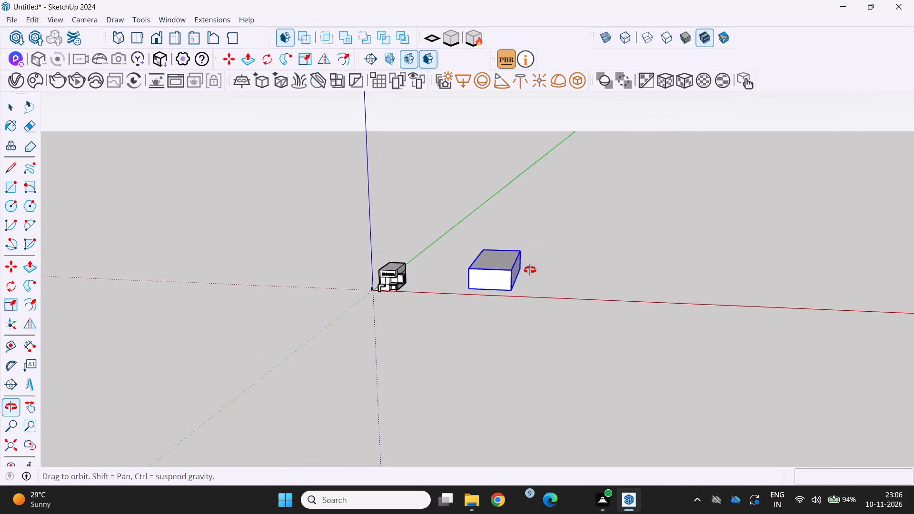
middle_click_drag(530, 270, 537, 264)
scroll(530, 264, "up", 3)
middle_click_drag(521, 259, 555, 282)
scroll(492, 313, "up", 3)
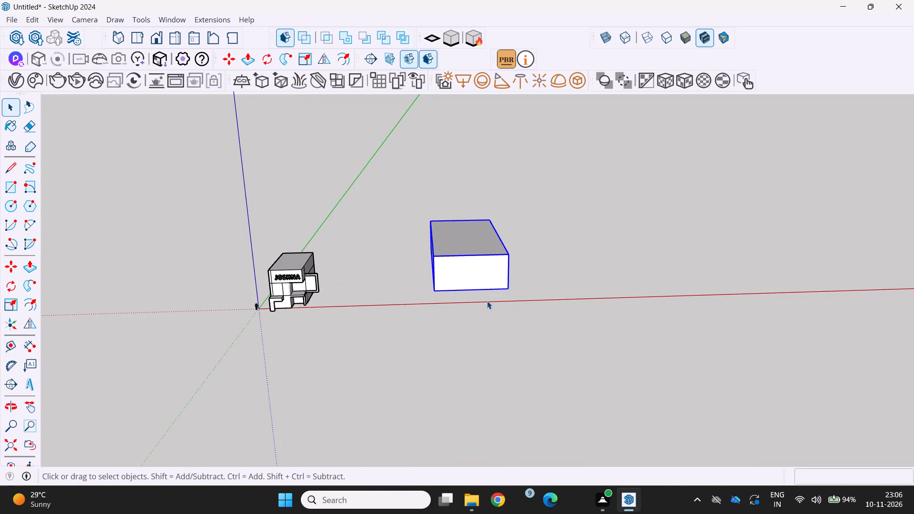
Copy the block group about 104' along the red axis, away from the building, using its bottom front corner as the base point.
key("space")
key("m")
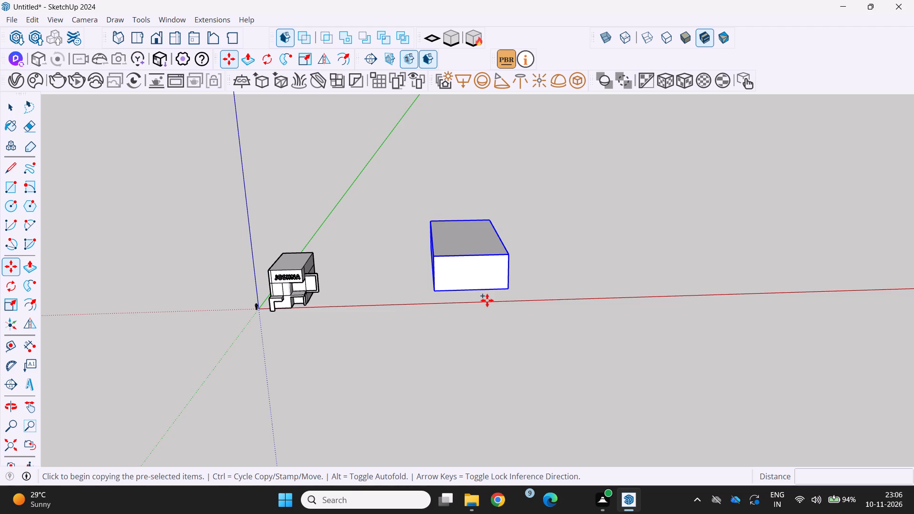
scroll(474, 264, "down", 2)
middle_click_drag(473, 263, 370, 312)
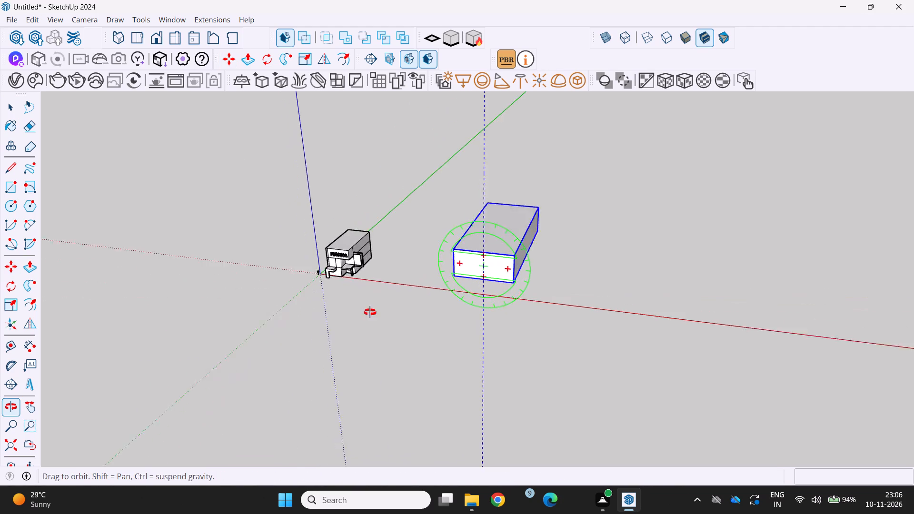
middle_click_drag(370, 312, 369, 313)
scroll(481, 308, "up", 3)
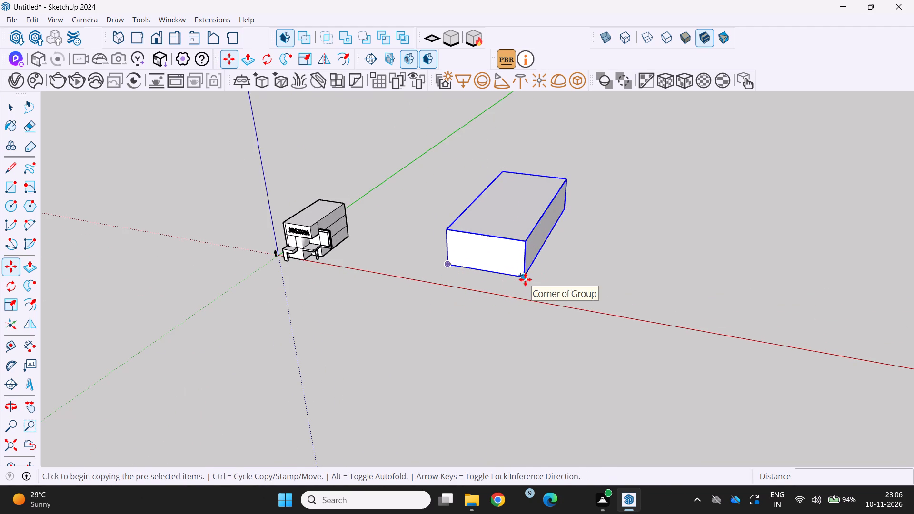
left_click(525, 279)
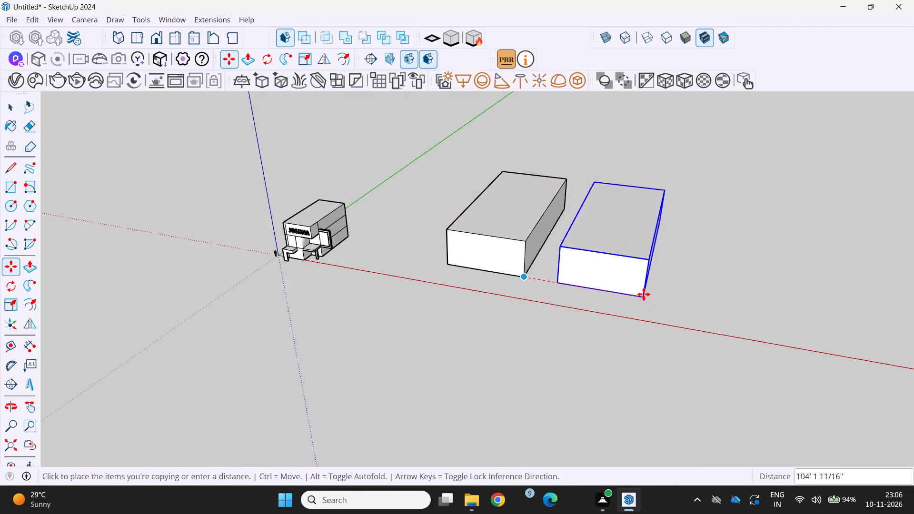
left_click(644, 294)
Move the copied block about 28' 1 1/2" farther from the original block, toward the red axis.
left_click(644, 297)
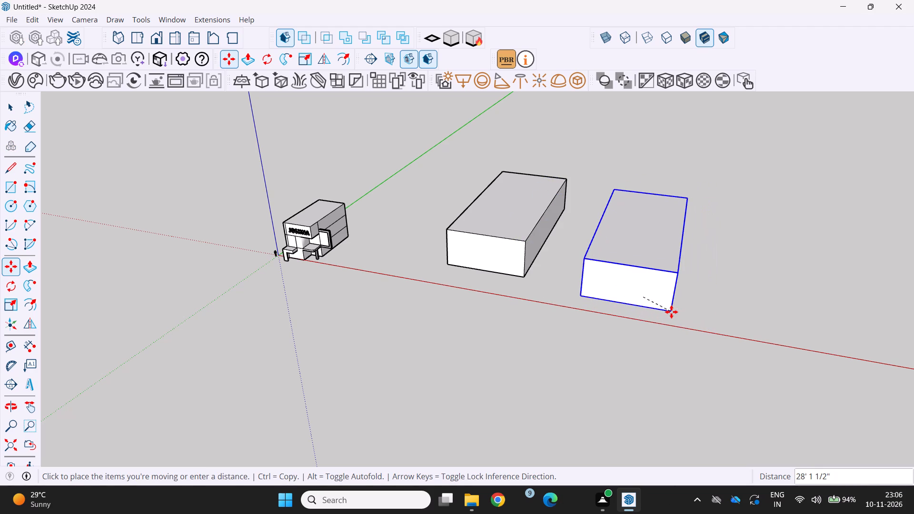
left_click(671, 312)
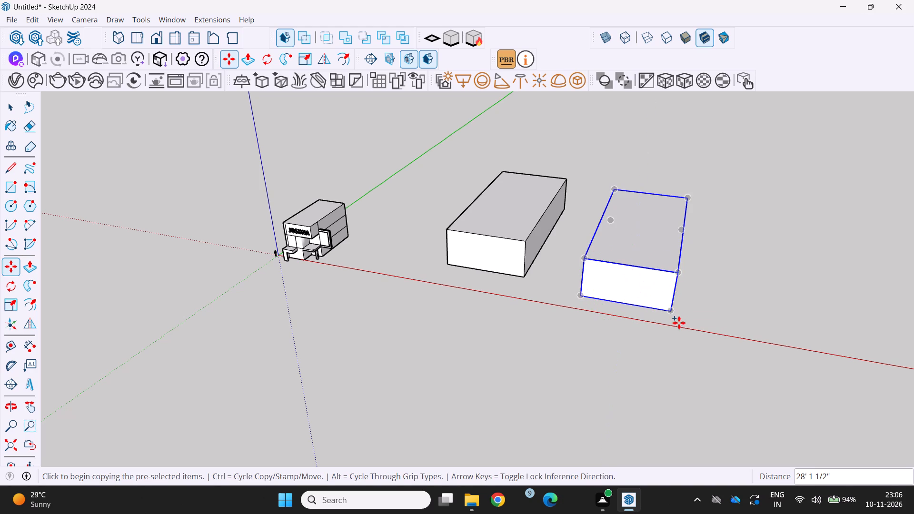
Copy the second block about 102' farther from the building to form a third block in the row.
left_click(674, 313)
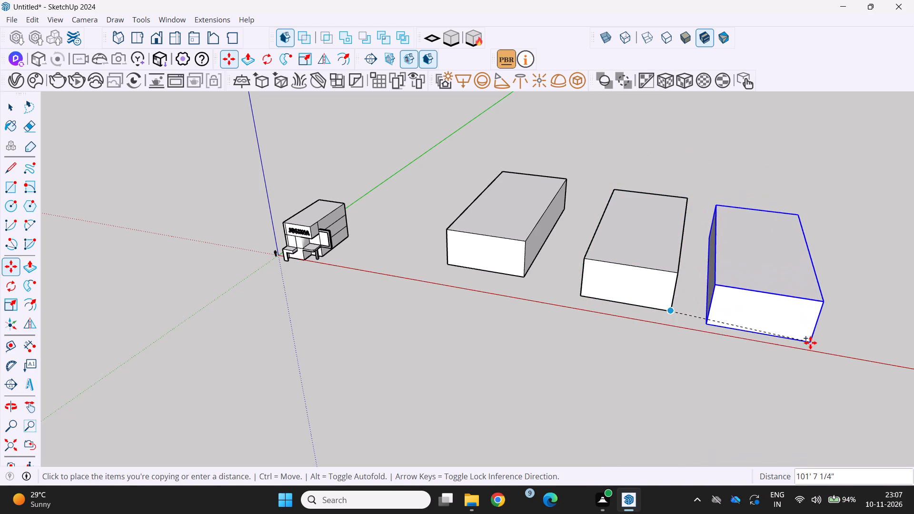
left_click(812, 337)
Examine the row of three blocks and their spacing from the JOSHNA building from several angles.
scroll(784, 328, "down", 2)
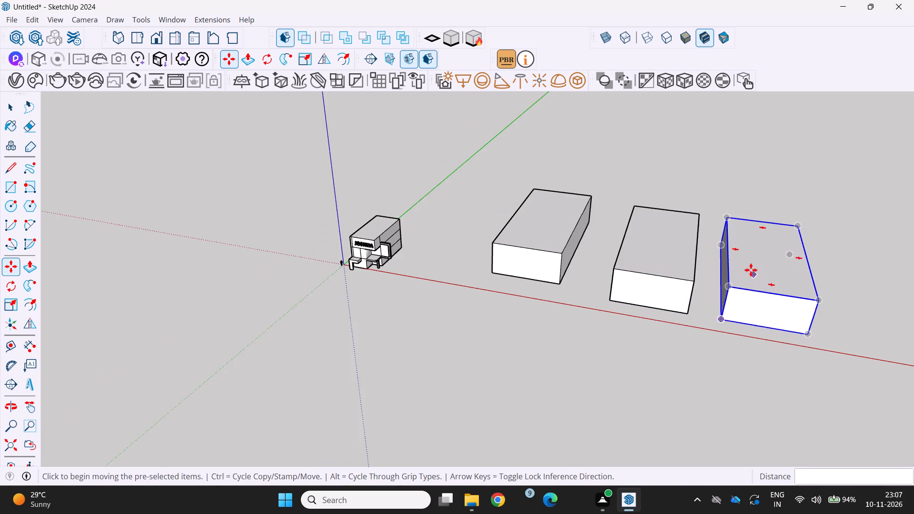
scroll(751, 270, "down", 11)
scroll(709, 246, "down", 1)
middle_click_drag(707, 244, 511, 151)
scroll(515, 155, "down", 2)
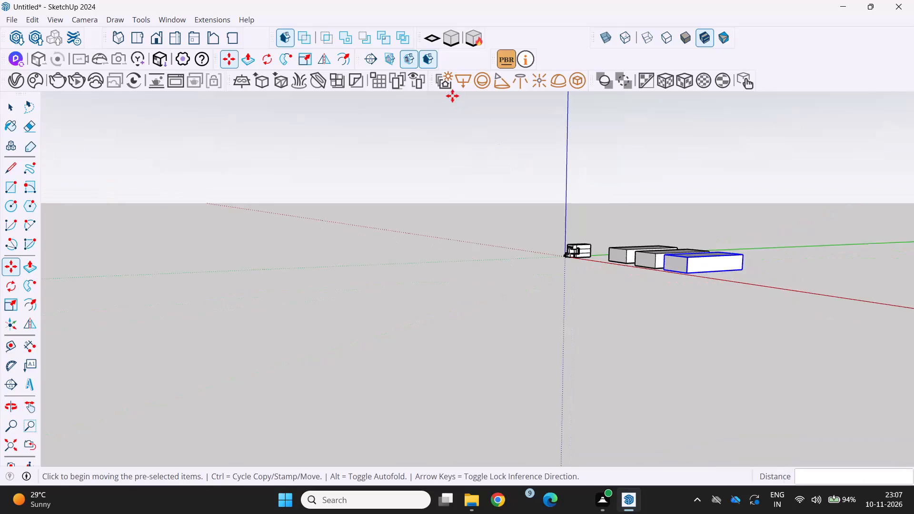
scroll(452, 96, "down", 2)
middle_click_drag(430, 147, 664, 236)
scroll(458, 186, "down", 1)
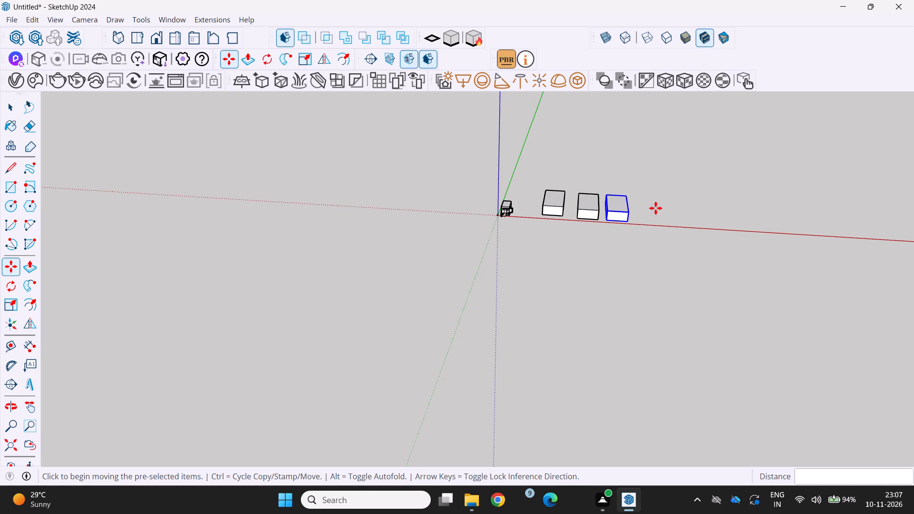
middle_click_drag(523, 242, 506, 252)
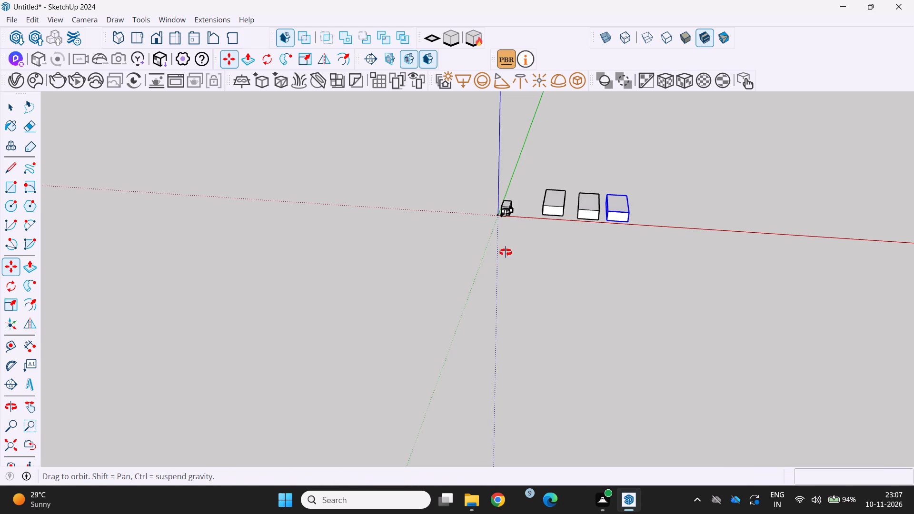
middle_click_drag(506, 252, 268, 311)
scroll(500, 320, "up", 4)
middle_click_drag(542, 269, 669, 201)
scroll(516, 336, "down", 5)
middle_click_drag(517, 334, 269, 366)
scroll(378, 363, "up", 2)
middle_click_drag(437, 300, 466, 295)
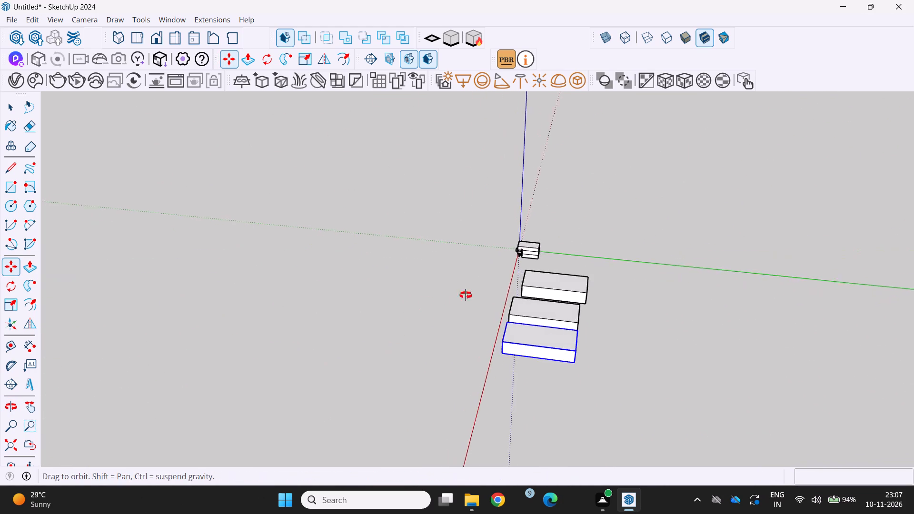
middle_click_drag(466, 295, 566, 246)
scroll(540, 236, "up", 3)
middle_click_drag(540, 237, 666, 220)
scroll(553, 247, "up", 3)
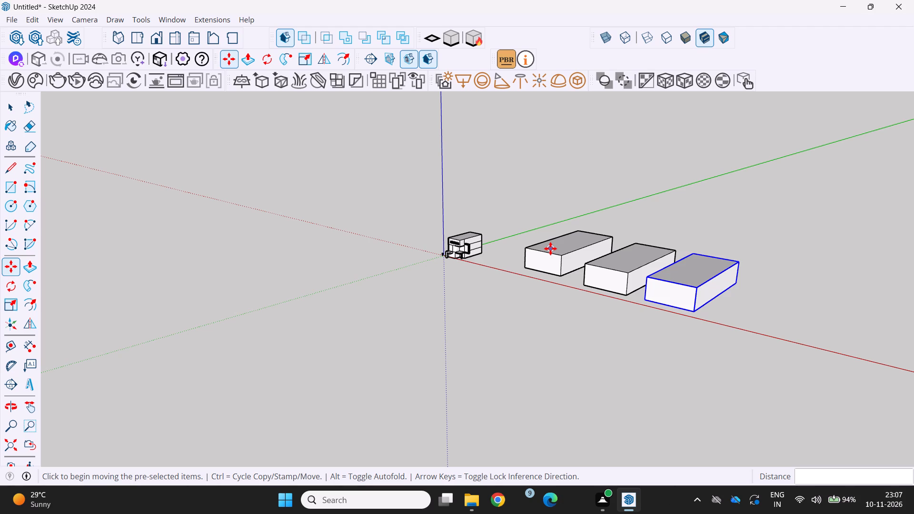
scroll(537, 228, "down", 4)
middle_click_drag(534, 231, 701, 236)
scroll(445, 278, "up", 8)
middle_click_drag(486, 194, 442, 179)
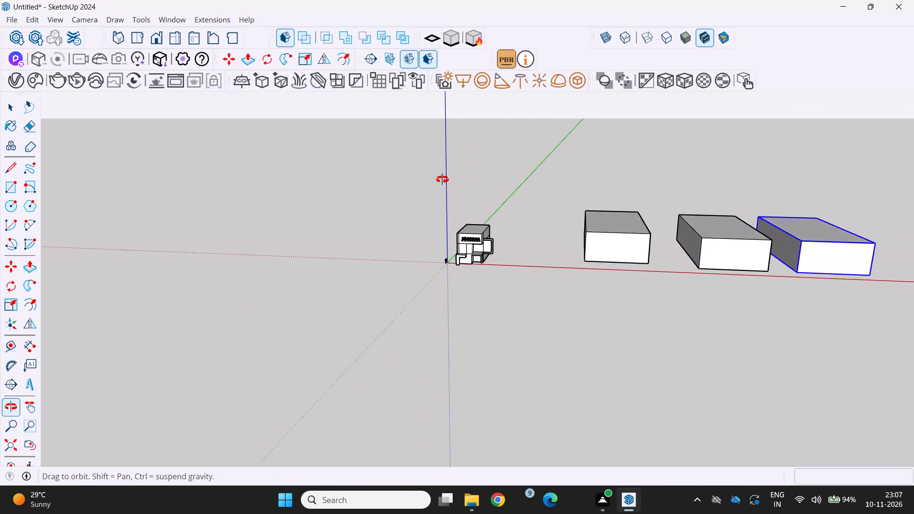
middle_click_drag(442, 179, 434, 179)
scroll(434, 179, "up", 4)
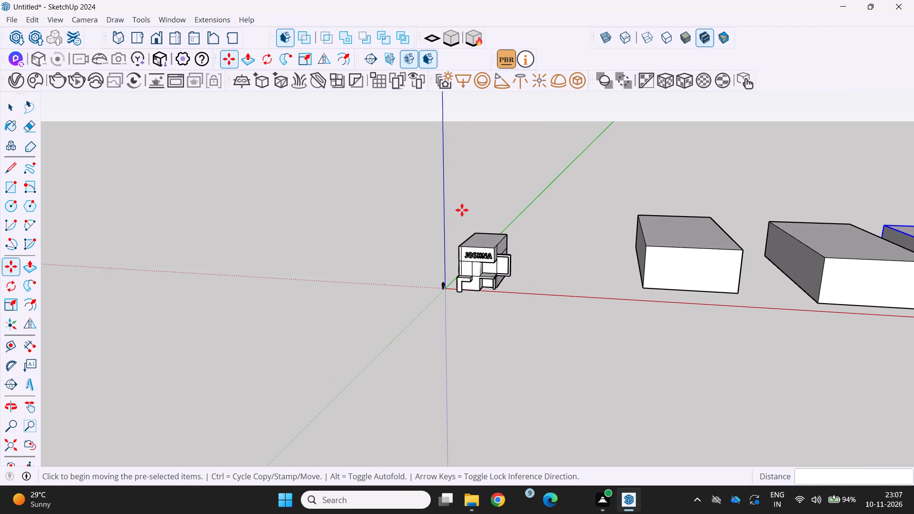
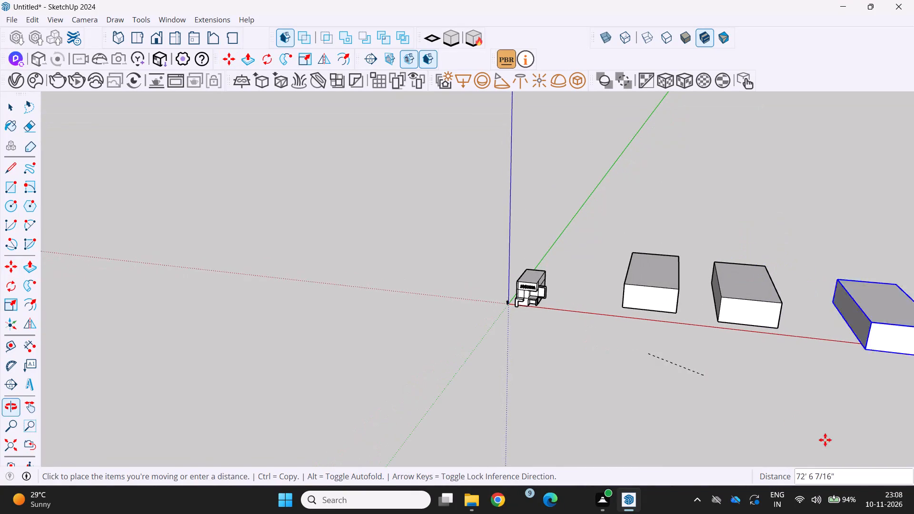
Move the third block back toward the building so that it stands directly beside the second block along the red axis.
scroll(851, 436, "up", 2)
scroll(766, 351, "down", 11)
middle_click_drag(730, 336, 681, 336)
scroll(708, 357, "down", 9)
scroll(681, 361, "up", 2)
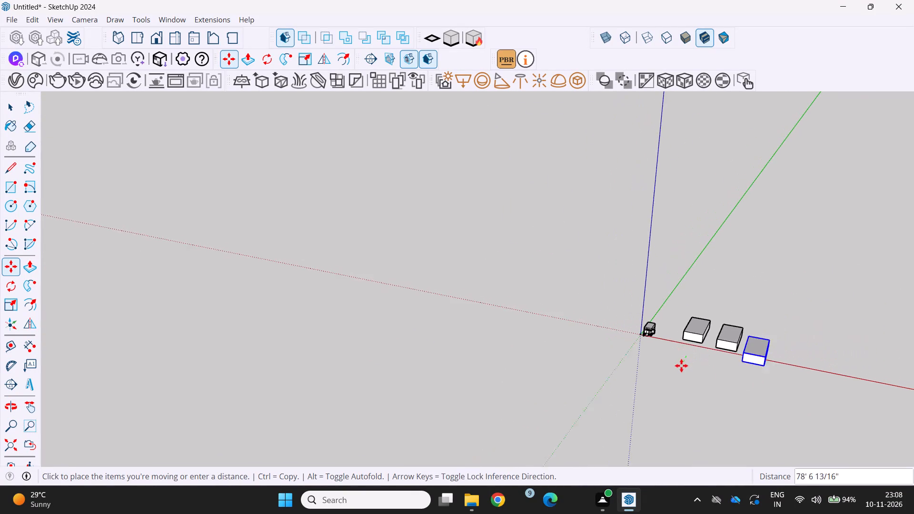
scroll(701, 360, "up", 7)
scroll(705, 342, "down", 6)
middle_click_drag(682, 348, 676, 347)
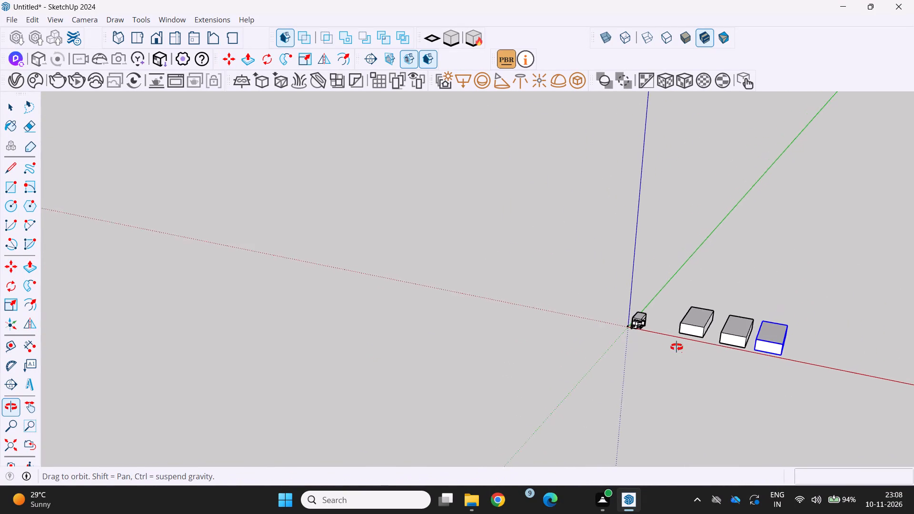
middle_click_drag(676, 347, 622, 292)
scroll(622, 283, "down", 5)
scroll(653, 346, "up", 2)
middle_click_drag(667, 332, 681, 341)
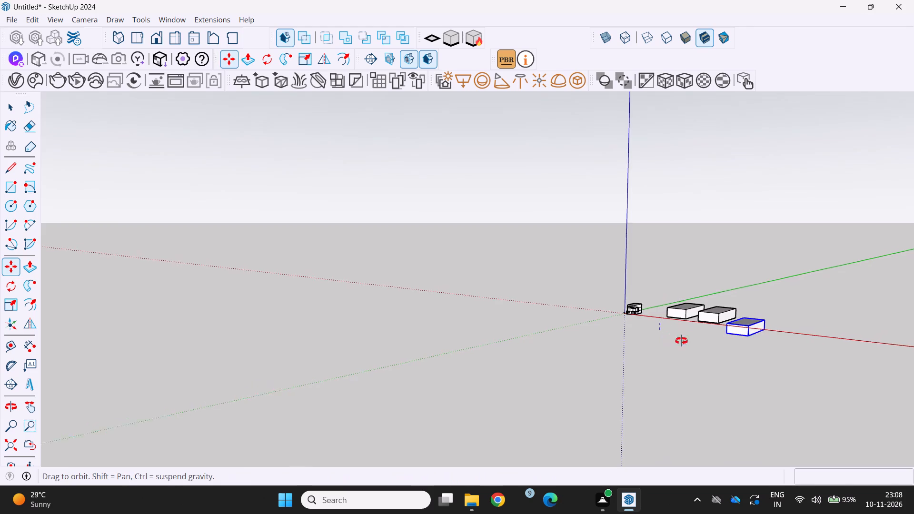
middle_click_drag(681, 341, 708, 340)
scroll(714, 325, "up", 3)
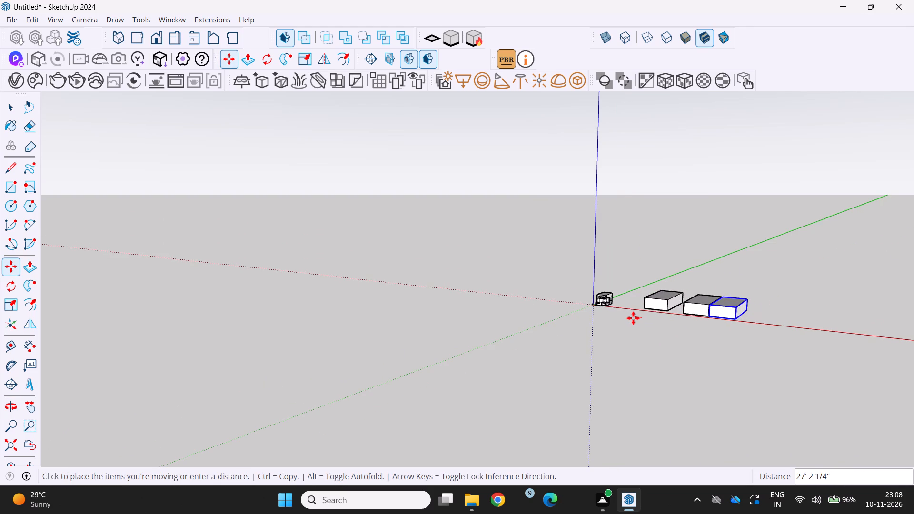
left_click(632, 316)
Copy the third block by its bottom front corner nearest the building, placing the copy partly in front of the second block.
scroll(716, 299, "up", 1)
middle_click_drag(716, 299, 753, 327)
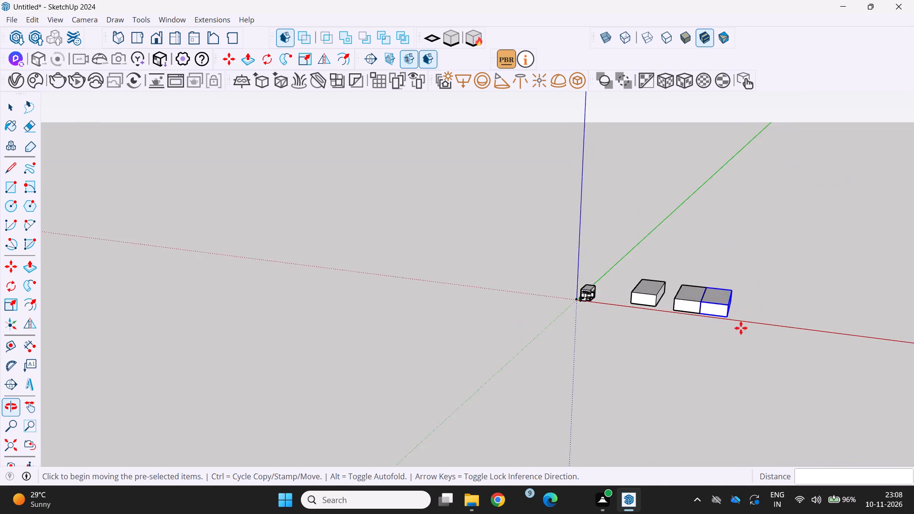
scroll(740, 327, "up", 12)
middle_click_drag(720, 299, 757, 273)
scroll(716, 285, "down", 4)
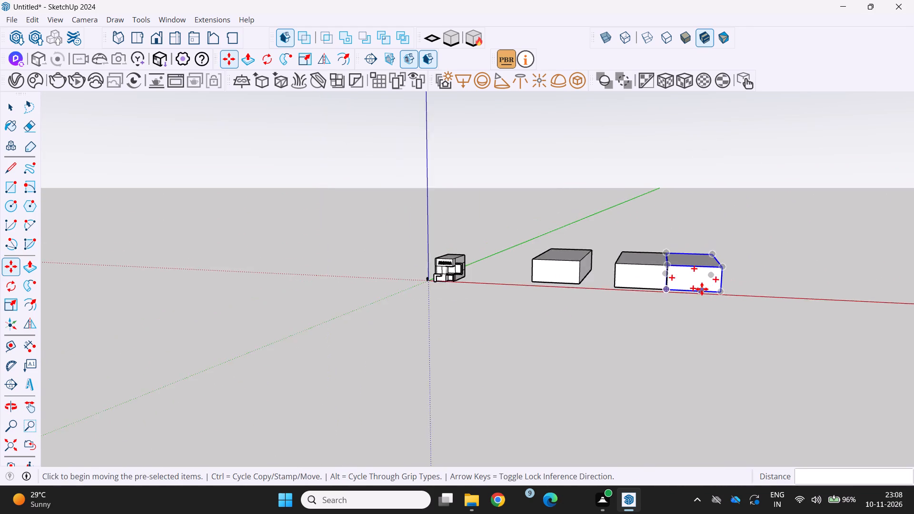
scroll(702, 287, "up", 5)
key("m")
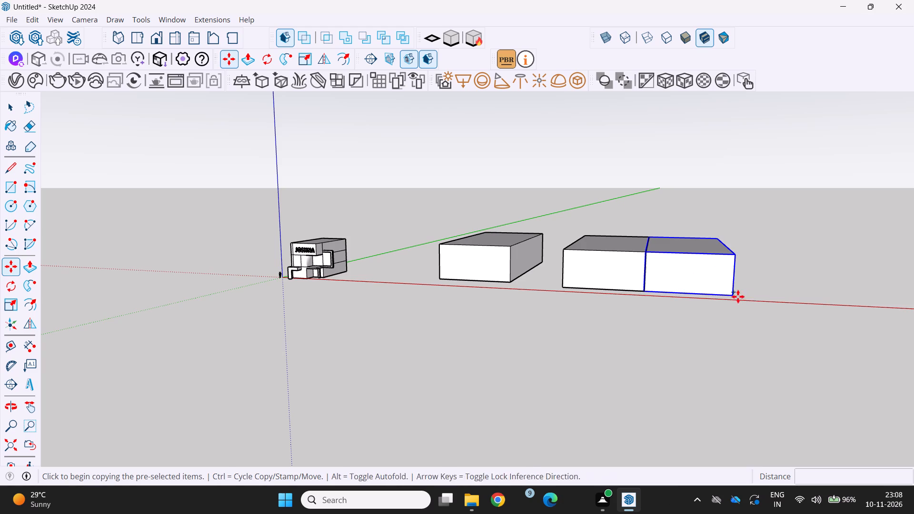
scroll(686, 296, "up", 5)
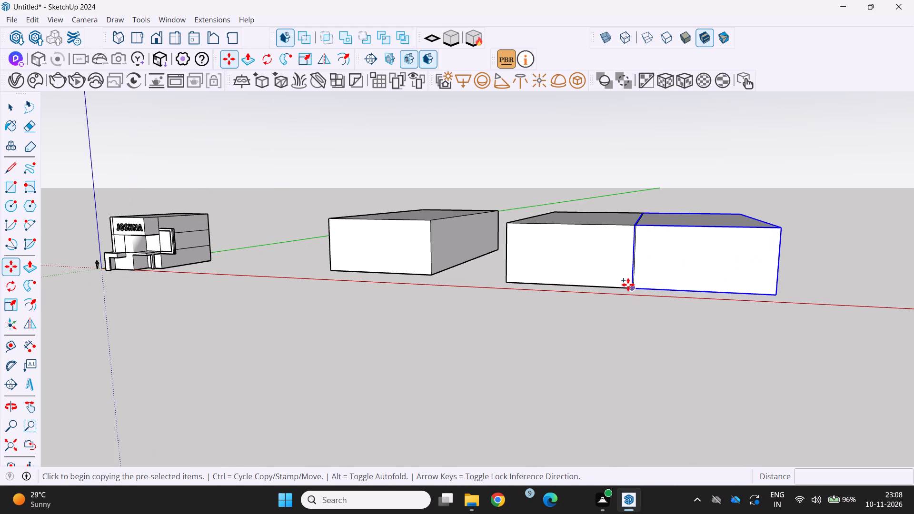
left_click(635, 290)
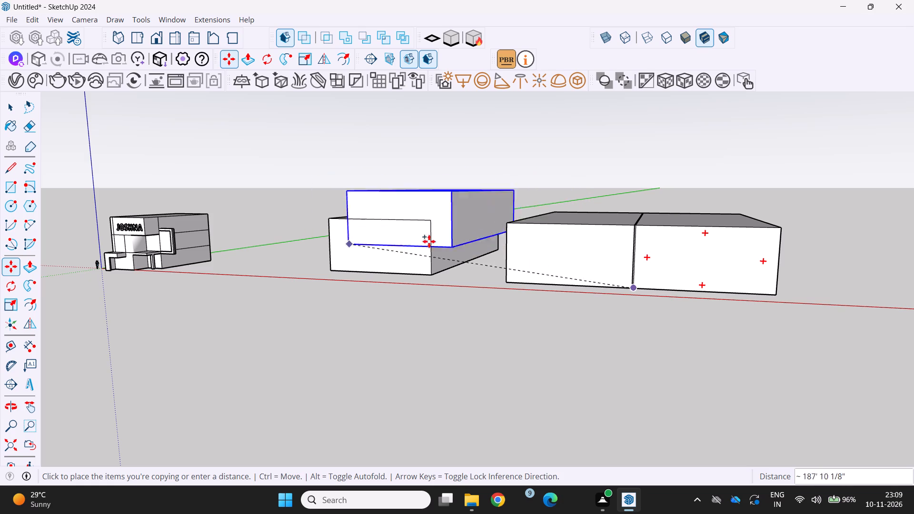
scroll(300, 303, "down", 2)
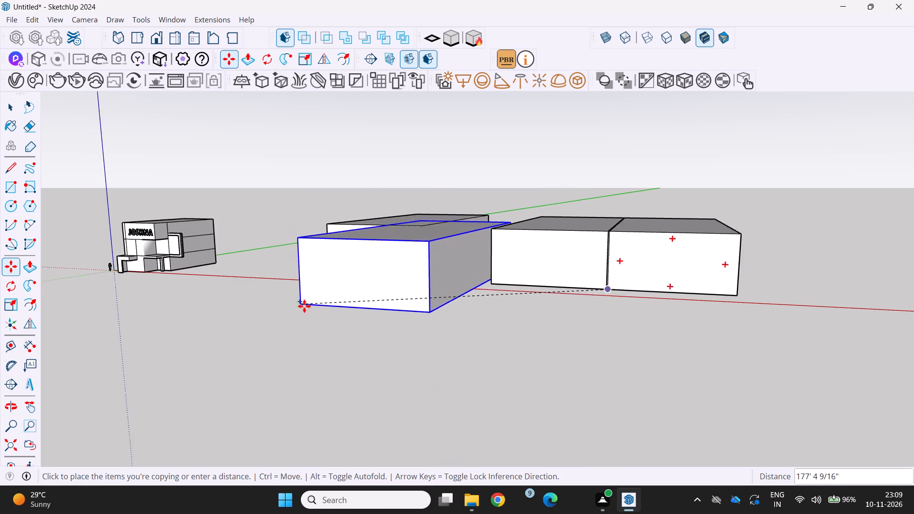
scroll(304, 306, "down", 3)
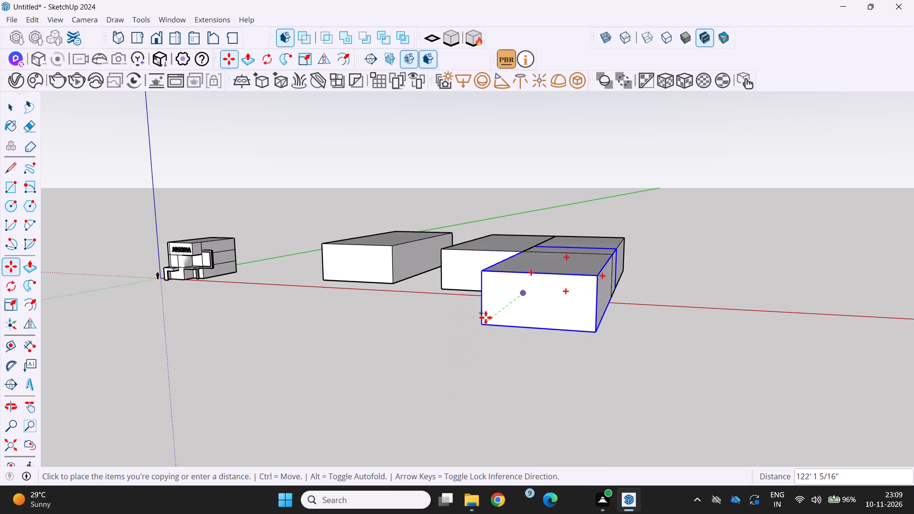
left_click(480, 310)
Move the new copy back about 93' so that it roughly lines up with the second block.
scroll(485, 311, "down", 3)
scroll(444, 314, "down", 1)
middle_click_drag(434, 322, 353, 370)
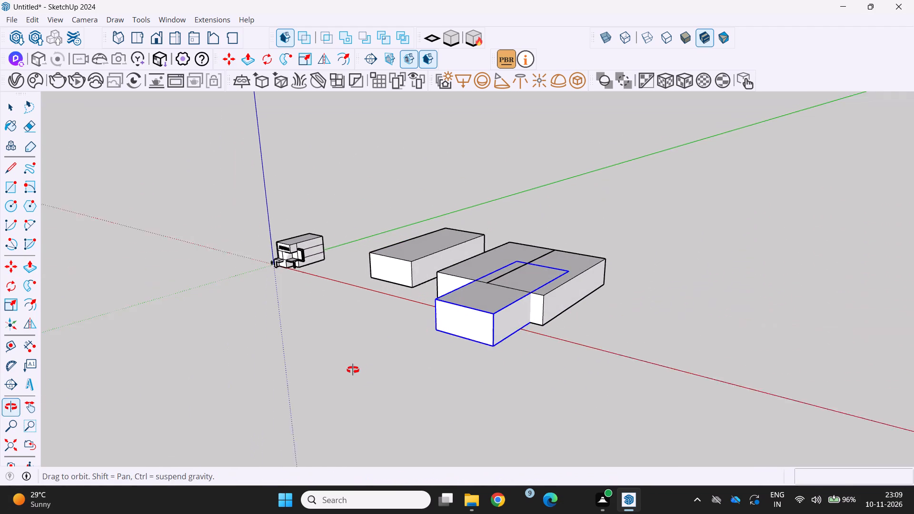
middle_click_drag(353, 370, 351, 371)
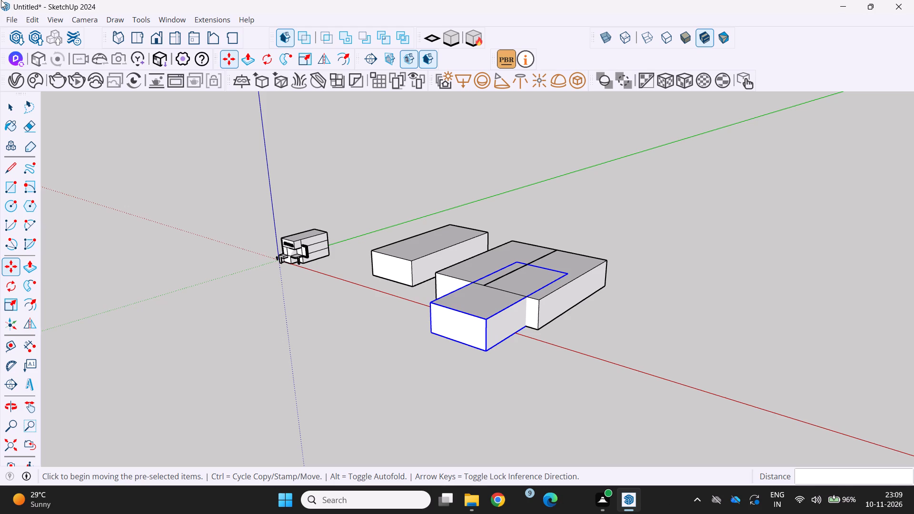
right_click_drag(0, 14, 0, 63)
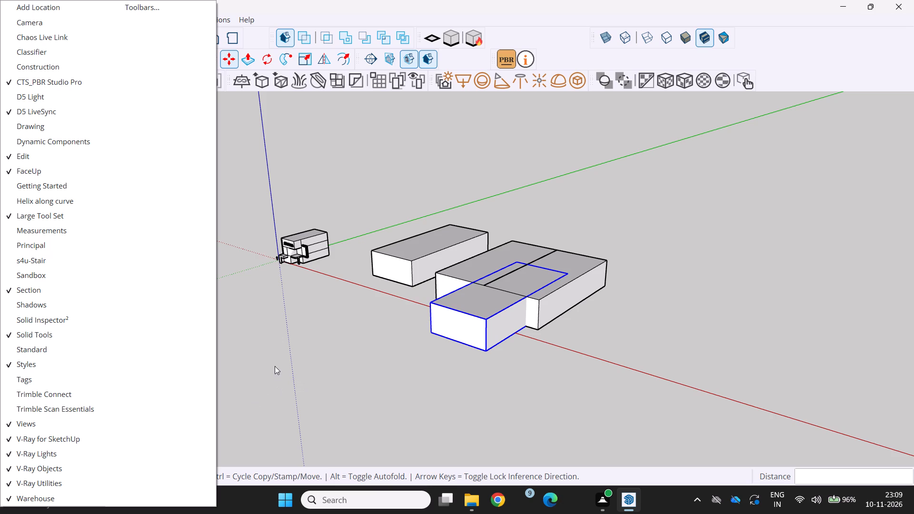
left_click(290, 395)
scroll(289, 395, "down", 3)
middle_click_drag(291, 397, 386, 466)
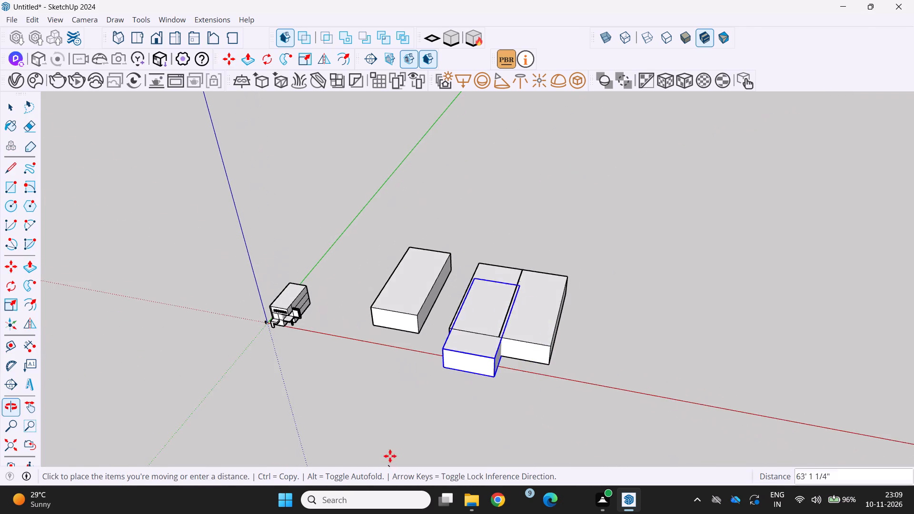
scroll(389, 445, "up", 2)
scroll(605, 329, "down", 9)
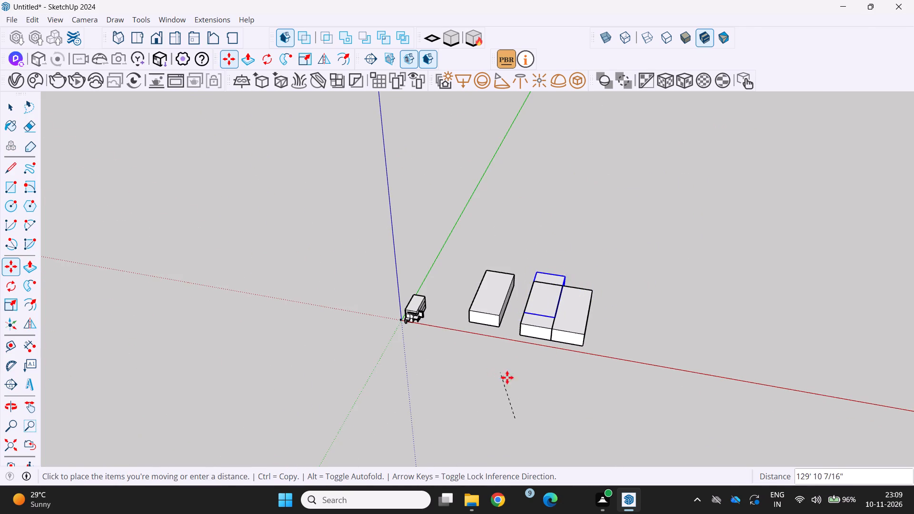
left_click(494, 387)
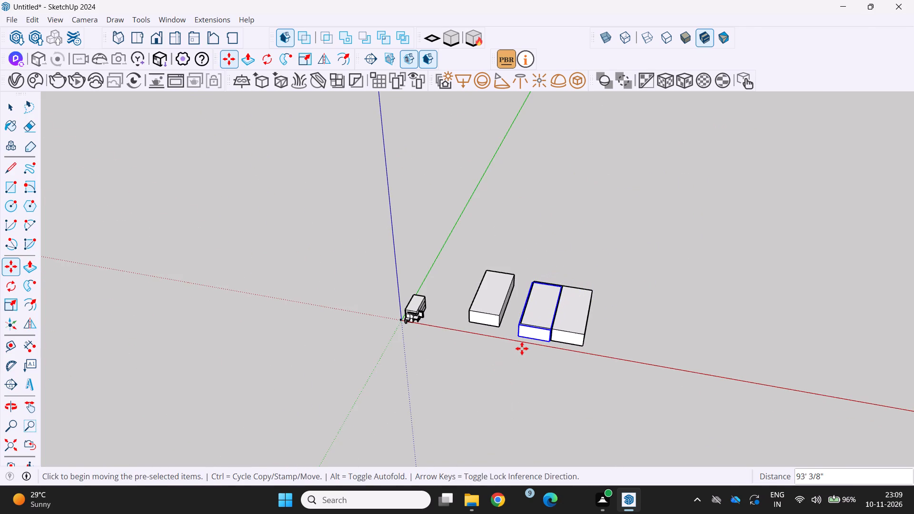
Copy that block by its bottom front corner nearest the building onto the matching top corner of the third block, stacking an upper level.
scroll(522, 348, "up", 3)
middle_click_drag(536, 337, 572, 245)
scroll(577, 286, "up", 4)
middle_click_drag(582, 284, 569, 342)
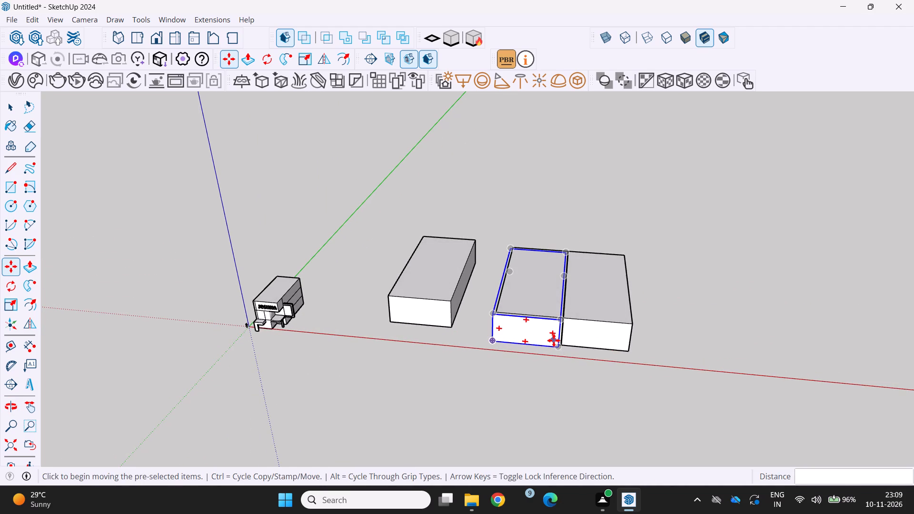
scroll(569, 308, "up", 2)
middle_click_drag(566, 313, 516, 366)
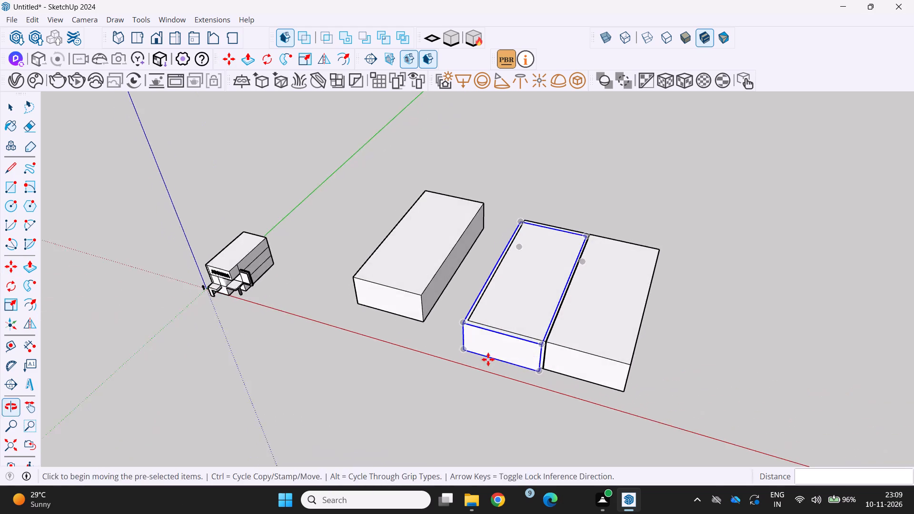
scroll(488, 358, "down", 1)
middle_click_drag(490, 356, 559, 325)
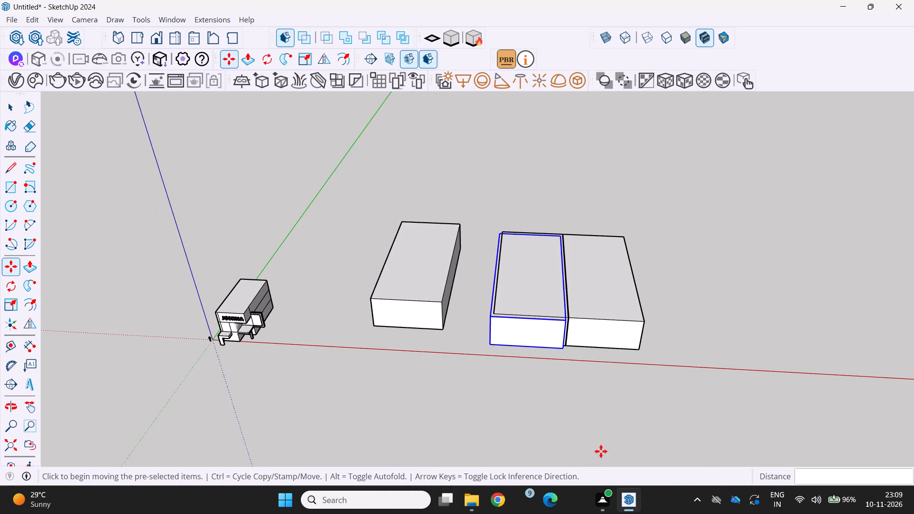
key("m")
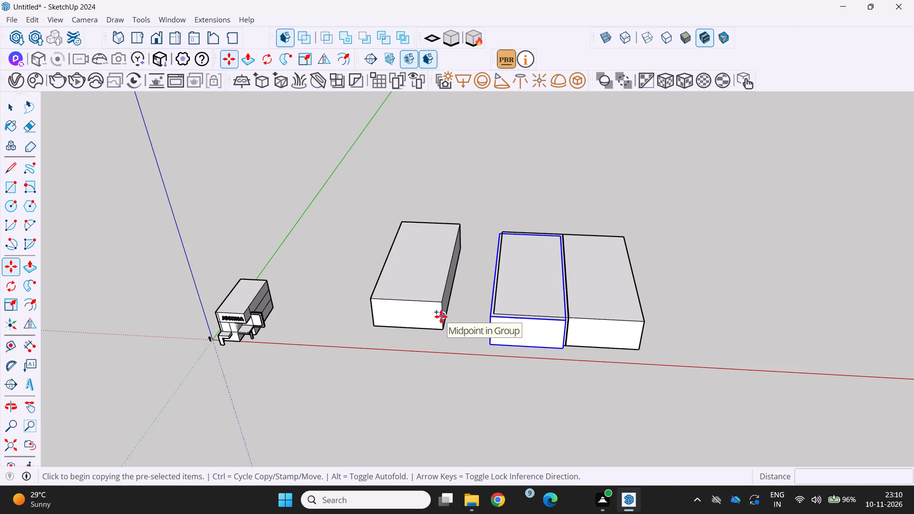
scroll(505, 372, "up", 4)
middle_click_drag(485, 355, 476, 376)
scroll(476, 376, "down", 1)
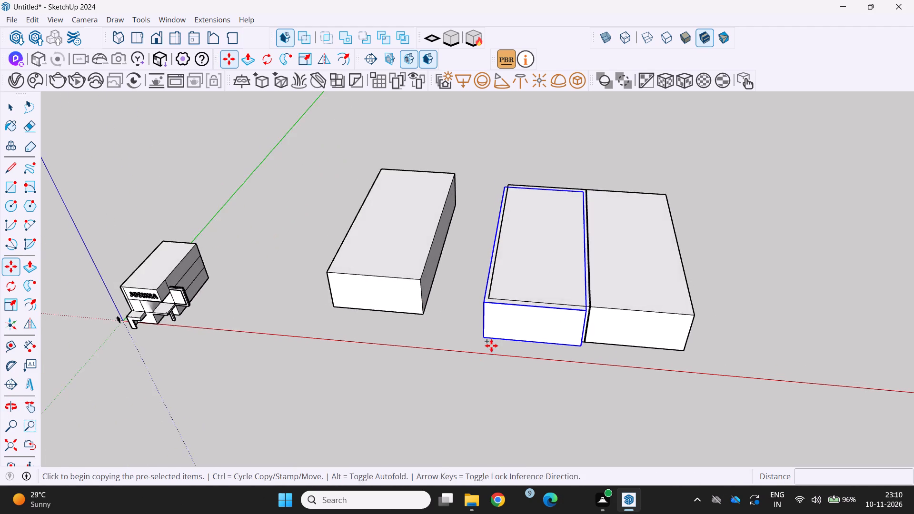
scroll(491, 346, "up", 4)
left_click(482, 336)
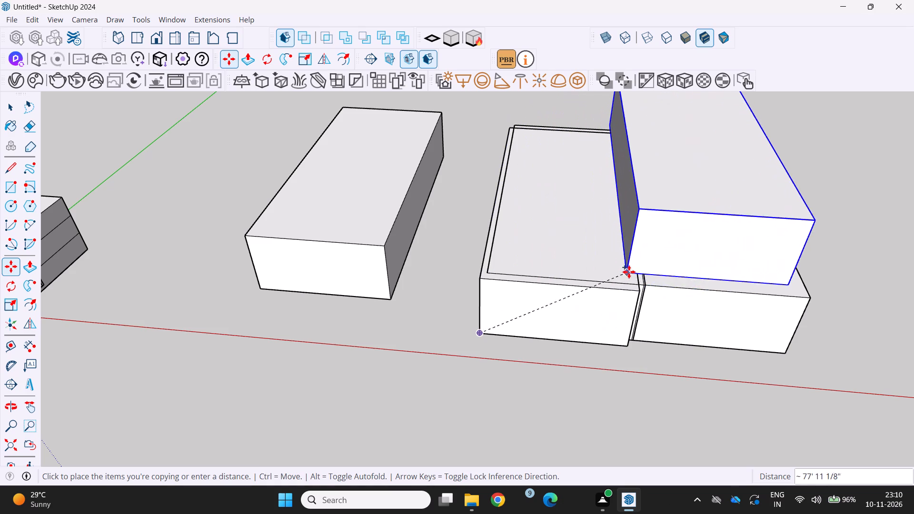
left_click(646, 289)
Examine the stacked block and its alignment with the neighbouring blocks from several angles.
scroll(637, 294, "down", 5)
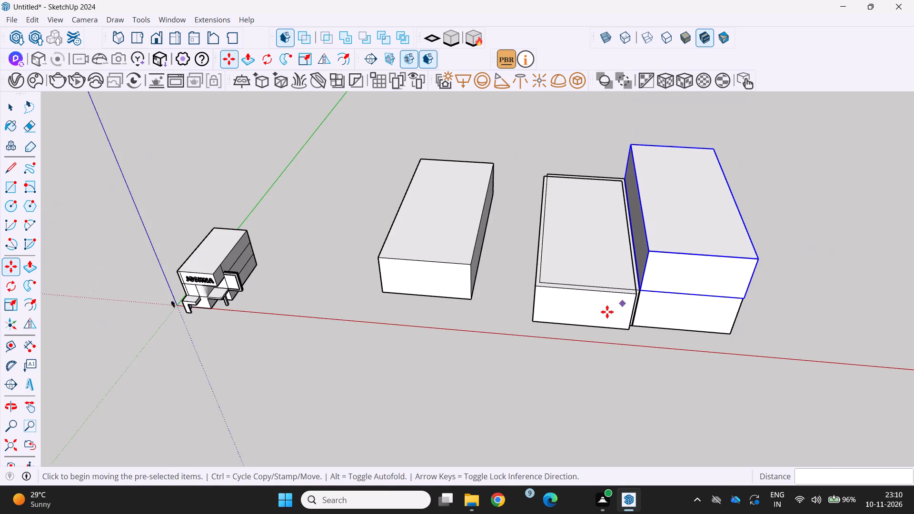
middle_click_drag(606, 312, 588, 315)
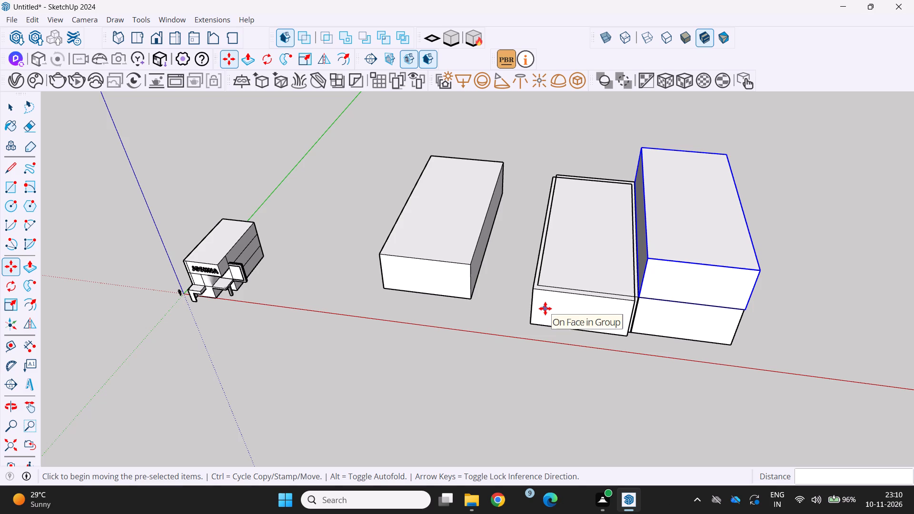
scroll(548, 309, "down", 3)
middle_click_drag(554, 306, 477, 271)
scroll(913, 455, "up", 3)
scroll(746, 328, "up", 1)
middle_click_drag(745, 328, 765, 324)
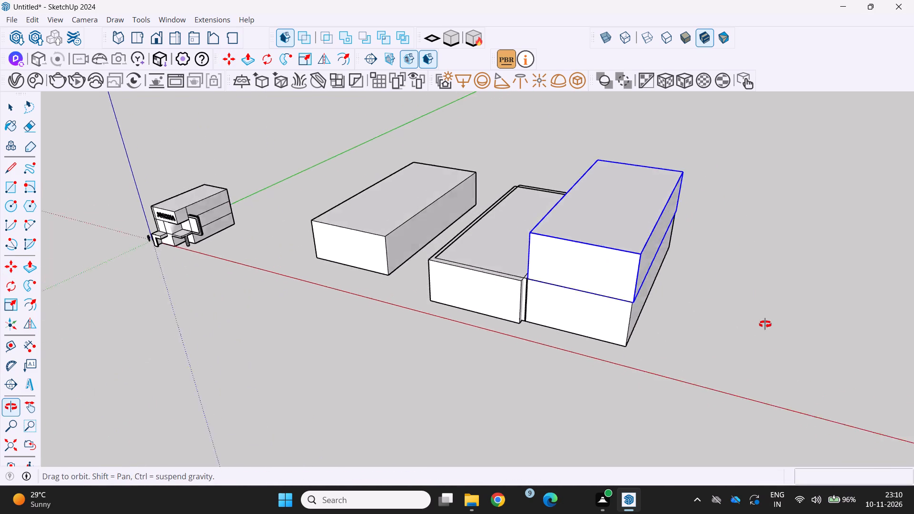
middle_click_drag(765, 324, 877, 332)
scroll(834, 388, "down", 4)
scroll(455, 250, "up", 2)
middle_click_drag(574, 309, 538, 357)
scroll(697, 444, "up", 3)
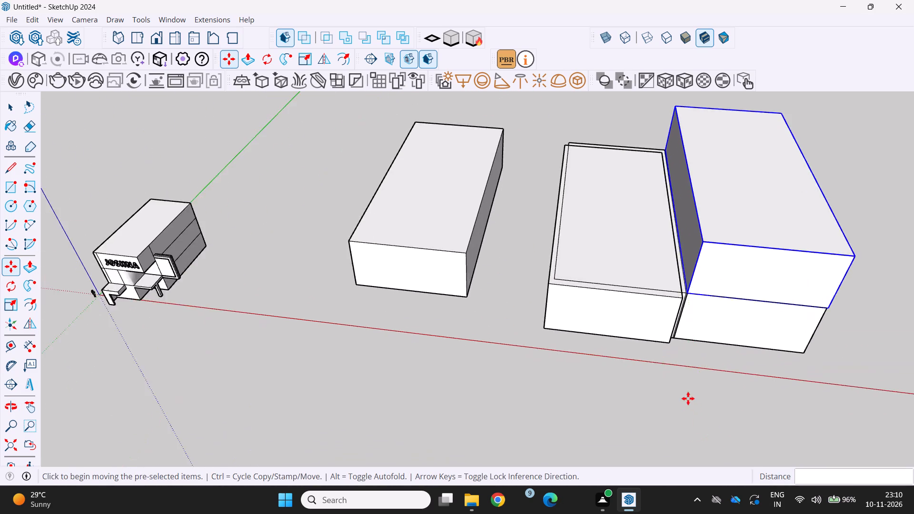
scroll(683, 386, "up", 2)
scroll(683, 348, "down", 8)
middle_click_drag(682, 347, 685, 296)
scroll(694, 292, "up", 4)
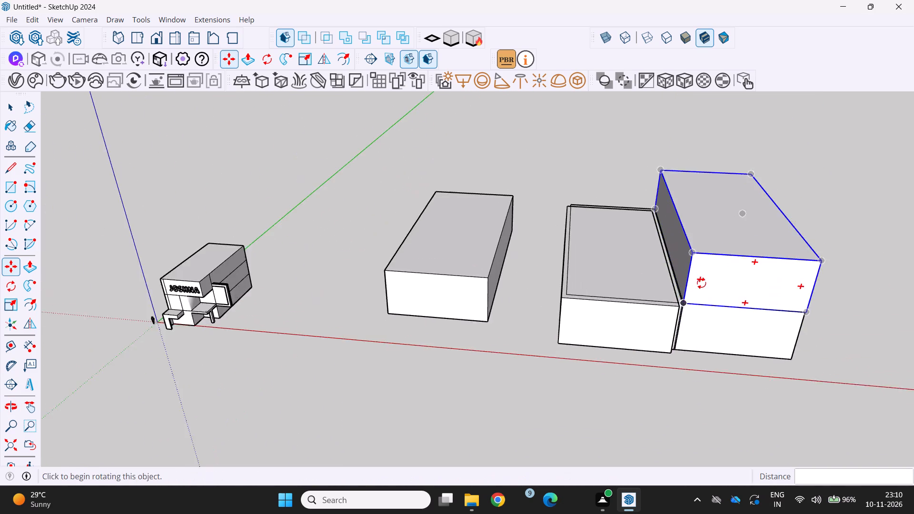
scroll(701, 283, "up", 3)
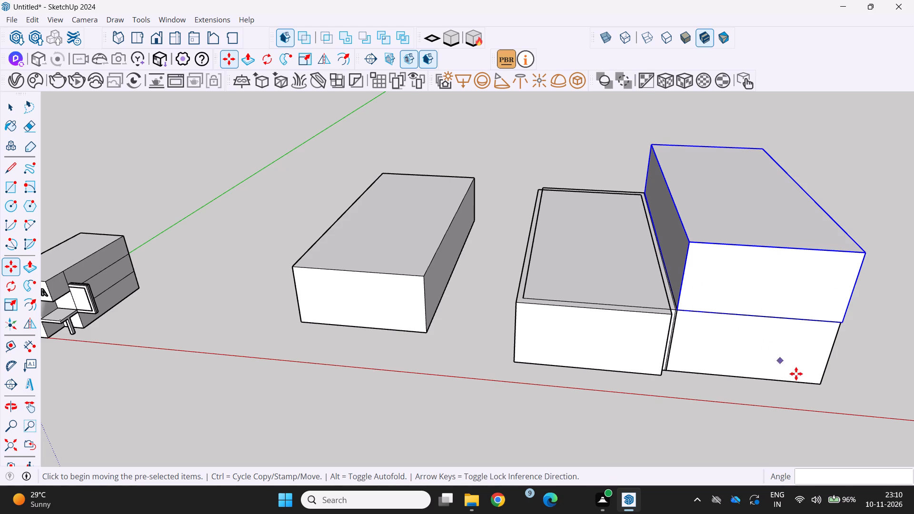
Copy the upper block about 76' 9" onto the second block, matching its bottom front far corner to that block's top front far corner.
key("m")
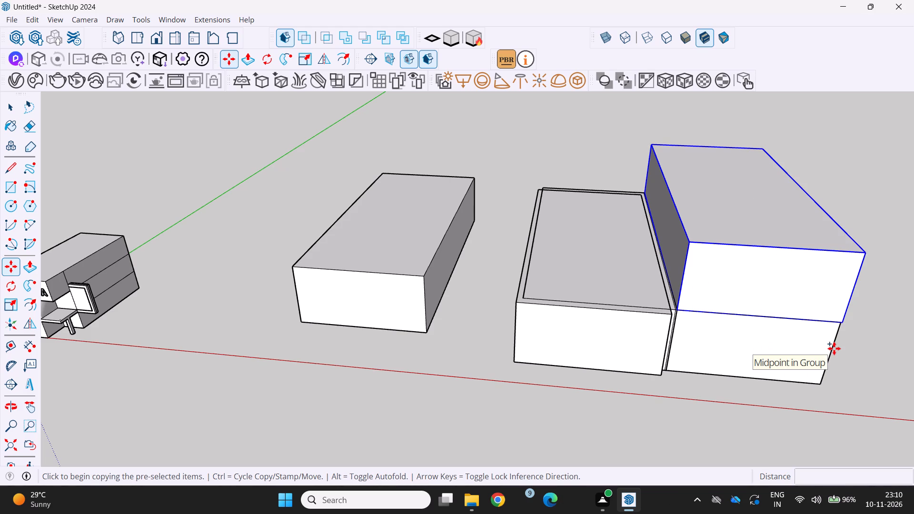
left_click(846, 324)
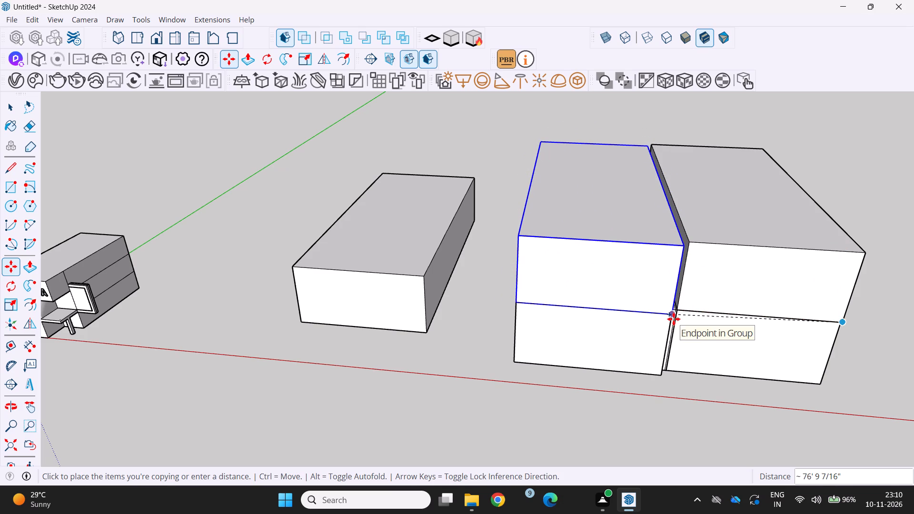
left_click(674, 319)
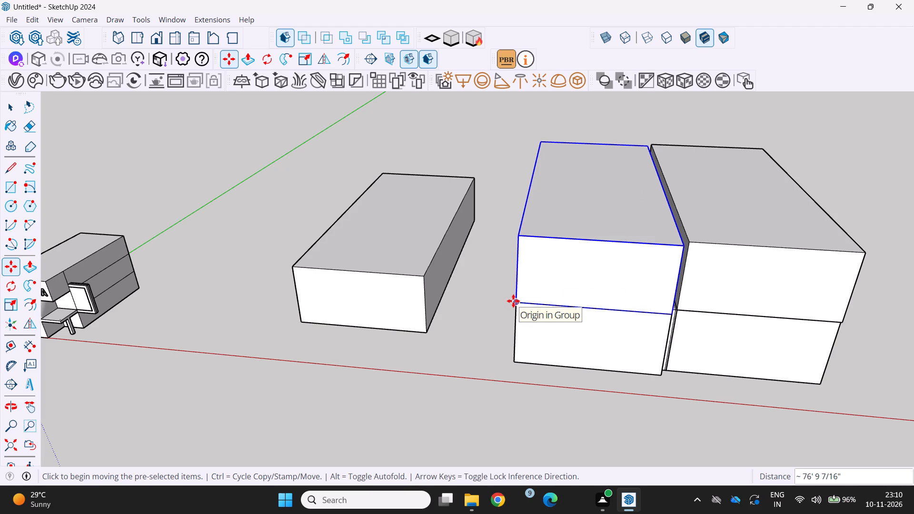
Copy the second stack's upper block about 126' 3" onto the block nearest the building, aligning their front corners on the building side.
key("m")
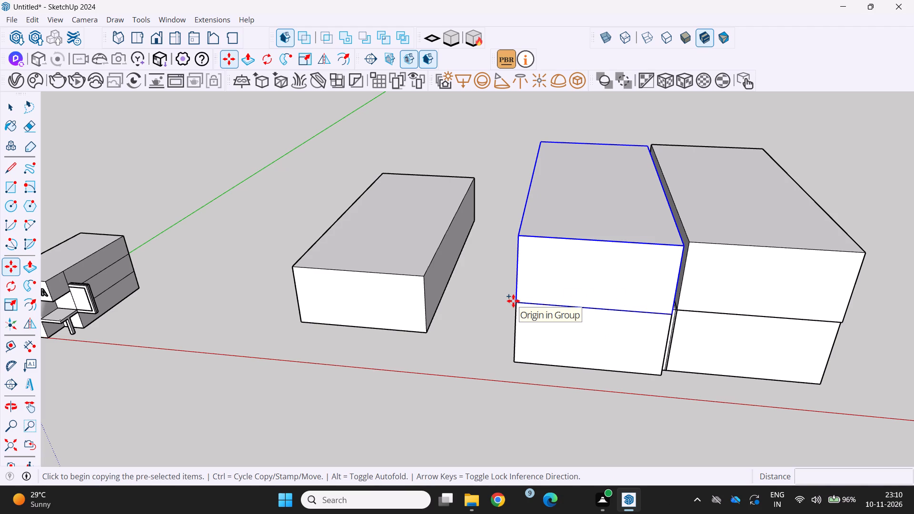
left_click(513, 301)
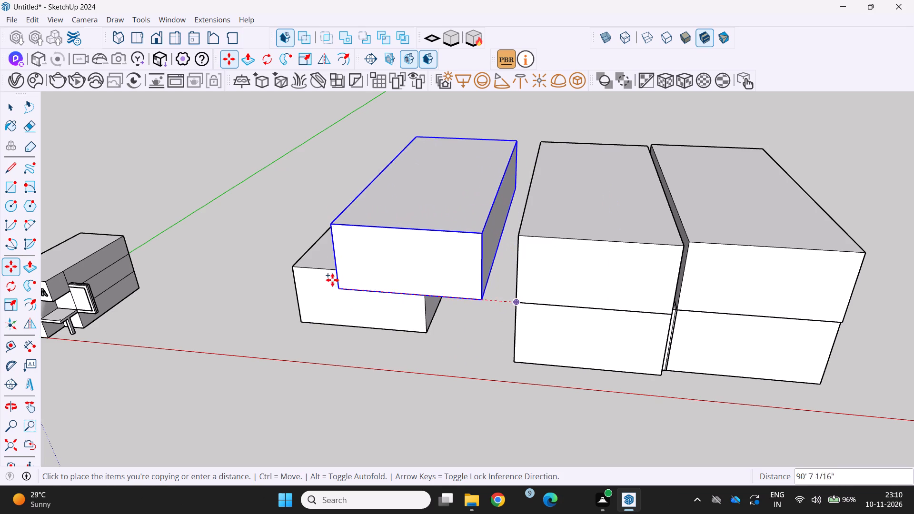
left_click(297, 269)
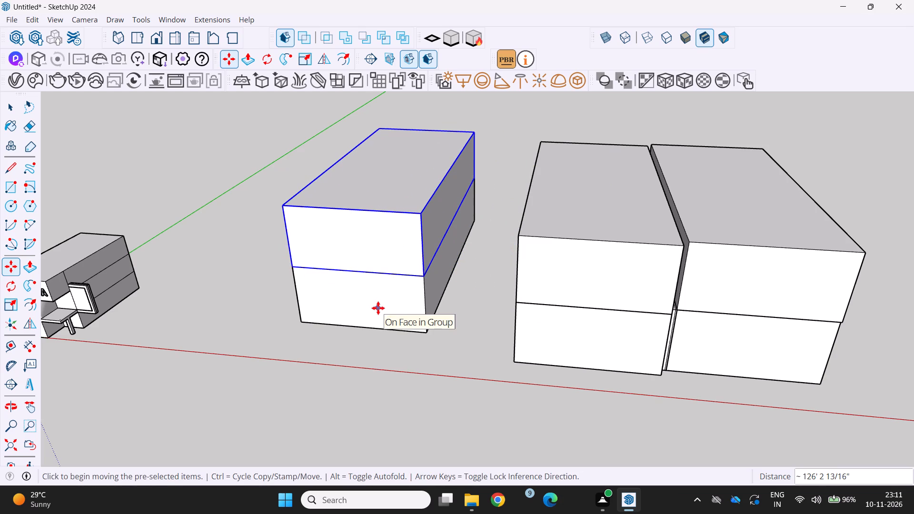
Examine the three two-level block stacks and their spacing from the JOSHNA building from several angles.
scroll(378, 308, "down", 1)
middle_click_drag(379, 308, 380, 308)
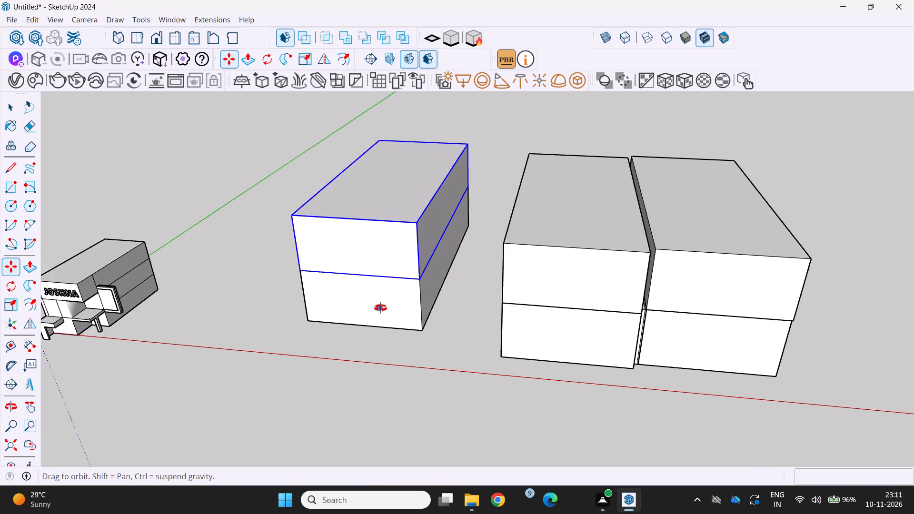
middle_click_drag(380, 308, 487, 346)
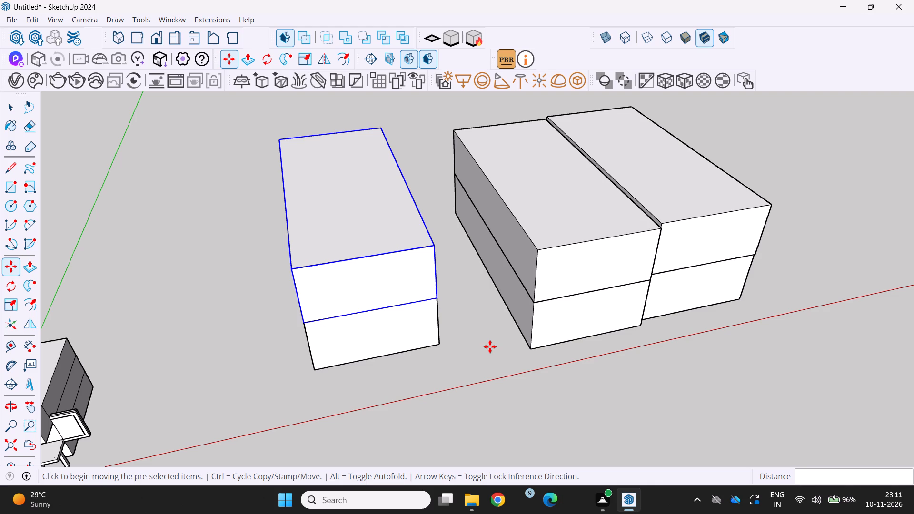
scroll(493, 349, "down", 2)
middle_click_drag(493, 348, 493, 347)
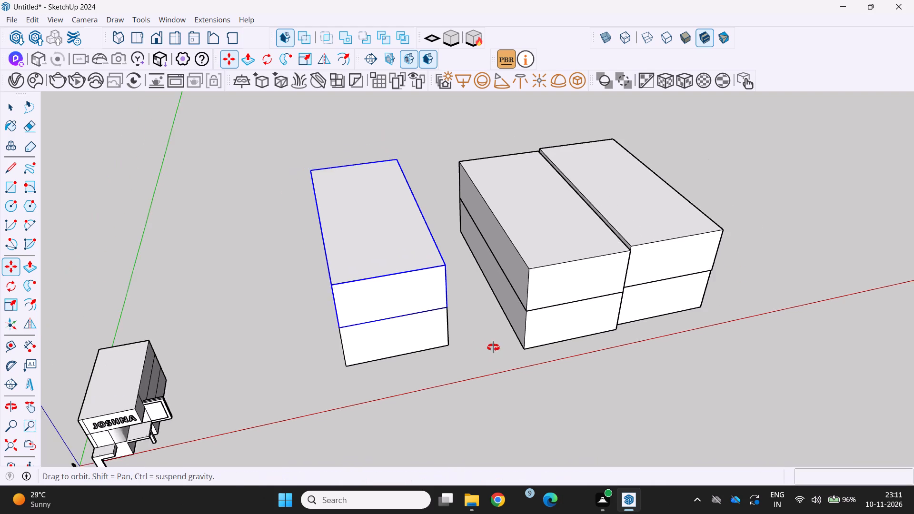
middle_click_drag(493, 347, 330, 311)
scroll(331, 311, "down", 4)
scroll(352, 299, "up", 1)
middle_click_drag(352, 298, 405, 277)
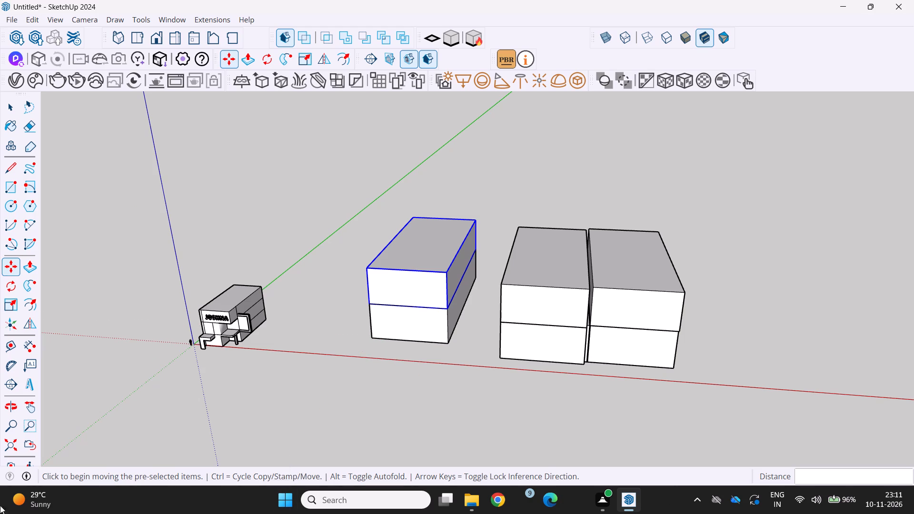
scroll(231, 271, "down", 3)
middle_click_drag(229, 298, 292, 341)
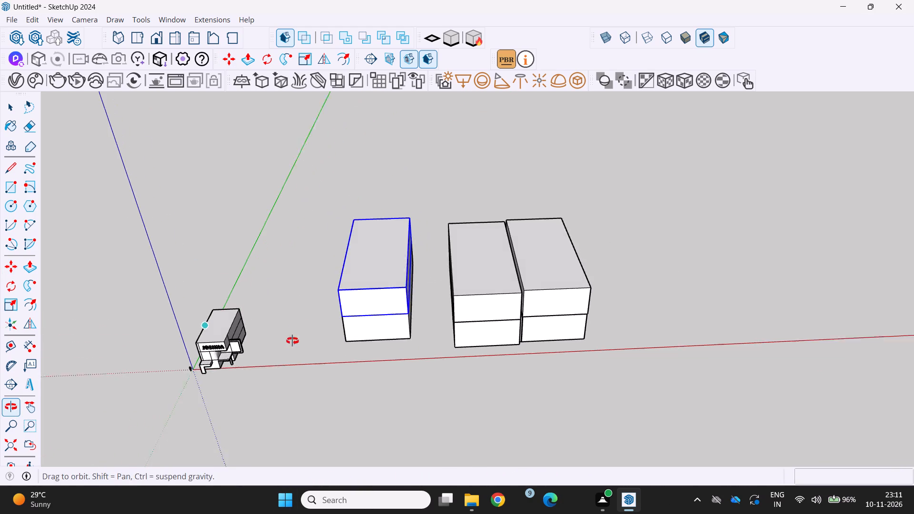
middle_click_drag(292, 341, 293, 338)
scroll(0, 513, "up", 4)
scroll(224, 392, "up", 1)
middle_click_drag(224, 392, 193, 331)
scroll(194, 332, "up", 9)
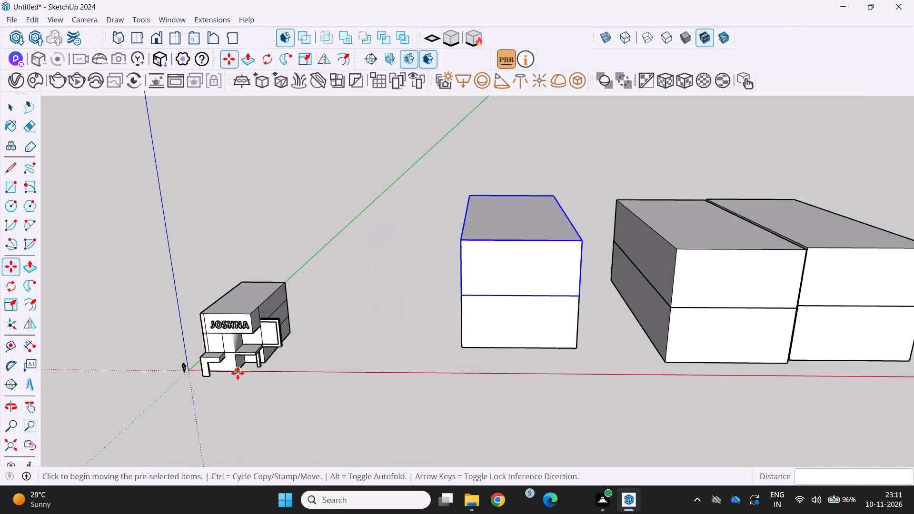
scroll(238, 373, "up", 2)
middle_click_drag(236, 371, 298, 326)
scroll(301, 320, "down", 7)
middle_click_drag(289, 320, 253, 347)
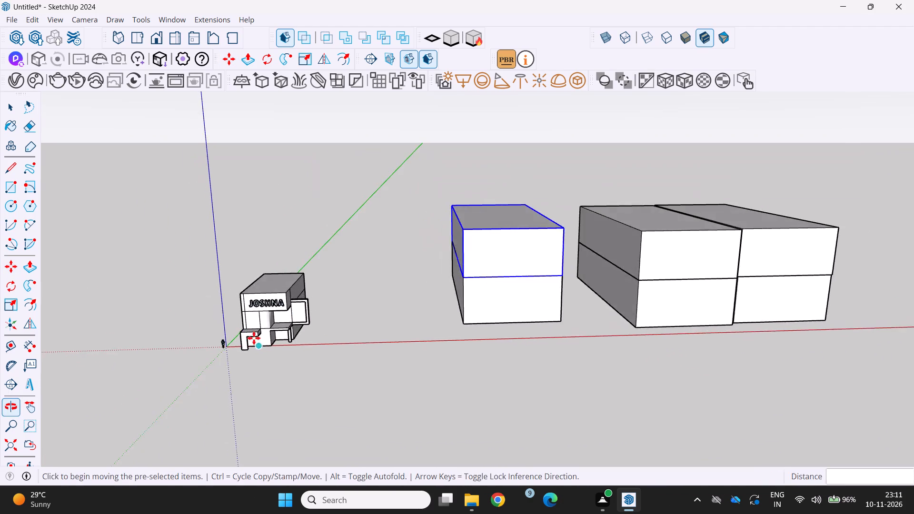
scroll(256, 338, "down", 5)
middle_click_drag(256, 338, 220, 367)
scroll(244, 348, "up", 1)
scroll(232, 344, "down", 6)
scroll(358, 267, "up", 1)
middle_click_drag(358, 266, 359, 287)
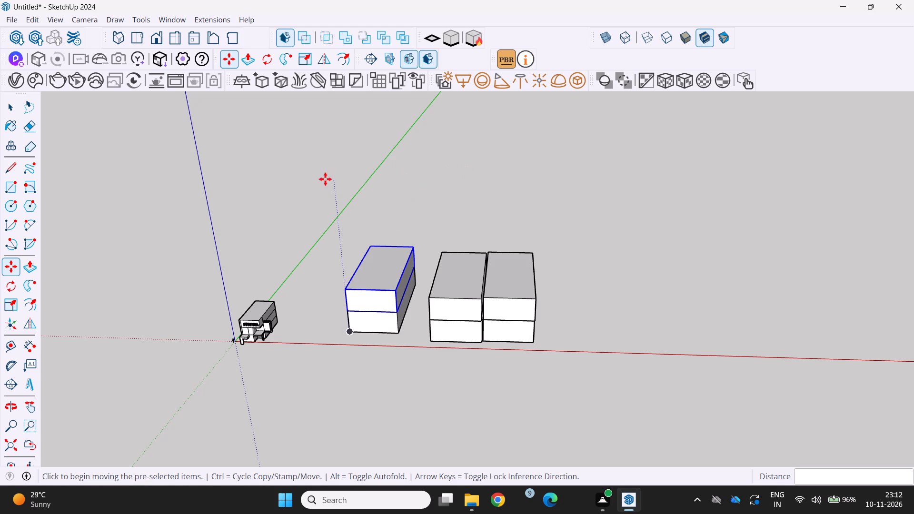
middle_click_drag(384, 288, 361, 327)
scroll(384, 315, "down", 1)
scroll(478, 290, "up", 3)
middle_click_drag(433, 317, 465, 208)
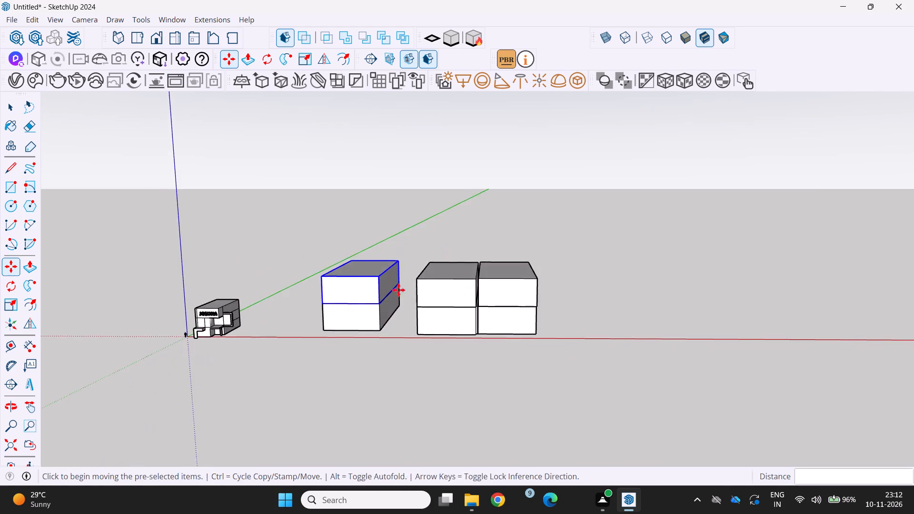
scroll(383, 327, "up", 3)
middle_click_drag(381, 318, 477, 321)
scroll(450, 313, "down", 4)
middle_click_drag(449, 315, 349, 354)
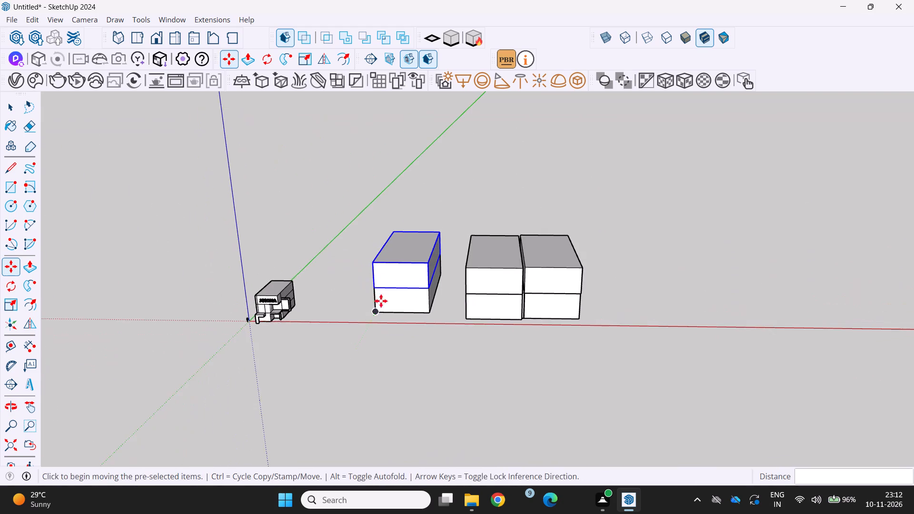
scroll(388, 282, "up", 3)
middle_click_drag(387, 284, 324, 310)
scroll(467, 369, "up", 1)
scroll(430, 342, "down", 4)
middle_click_drag(434, 341, 452, 328)
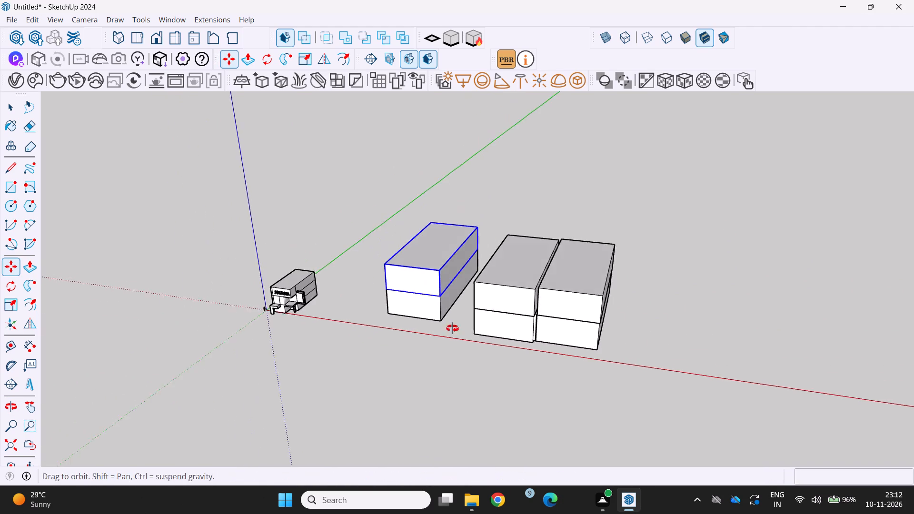
middle_click_drag(452, 328, 490, 307)
scroll(480, 311, "up", 5)
scroll(459, 320, "down", 1)
middle_click_drag(459, 320, 481, 306)
scroll(458, 319, "up", 1)
scroll(488, 312, "down", 6)
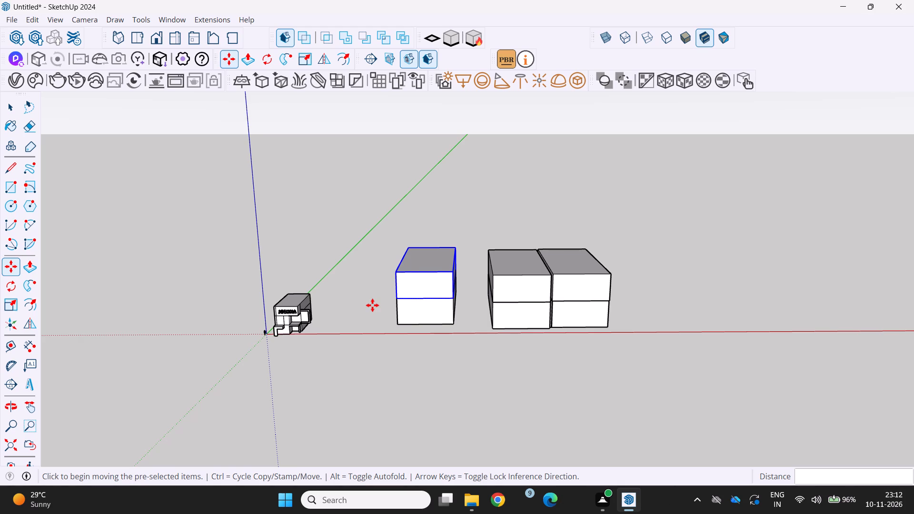
scroll(430, 306, "down", 1)
middle_click_drag(427, 309, 356, 343)
scroll(356, 343, "up", 2)
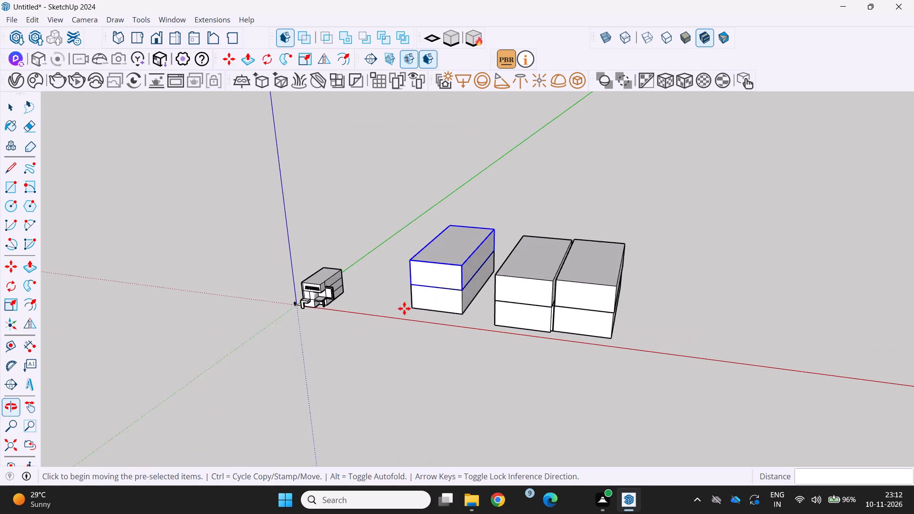
scroll(404, 308, "up", 2)
middle_click_drag(444, 300, 527, 275)
scroll(452, 298, "up", 1)
scroll(519, 310, "down", 3)
middle_click_drag(506, 326, 432, 296)
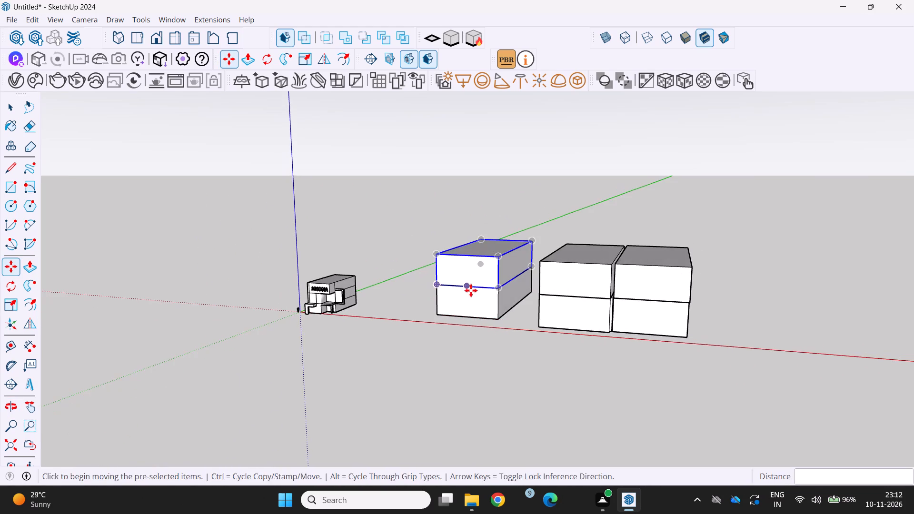
middle_click_drag(471, 290, 520, 325)
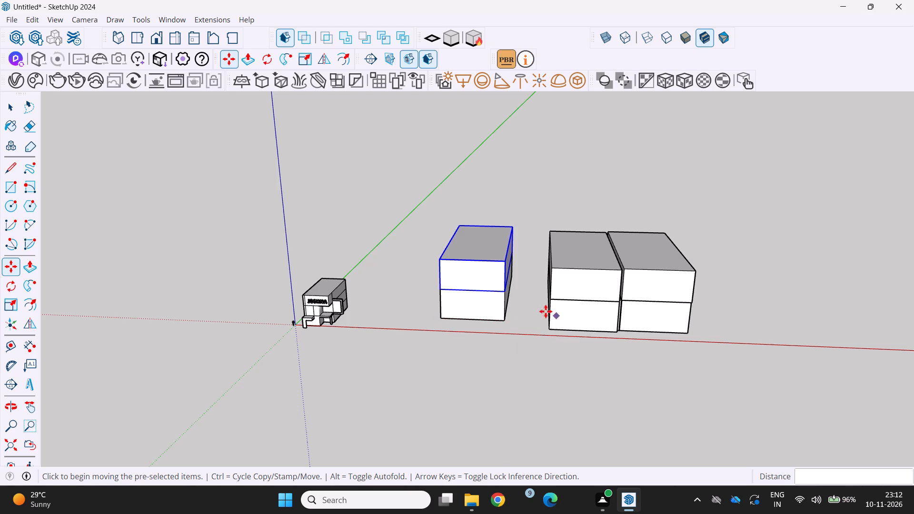
middle_click_drag(539, 311, 493, 310)
scroll(487, 306, "up", 5)
middle_click(487, 304)
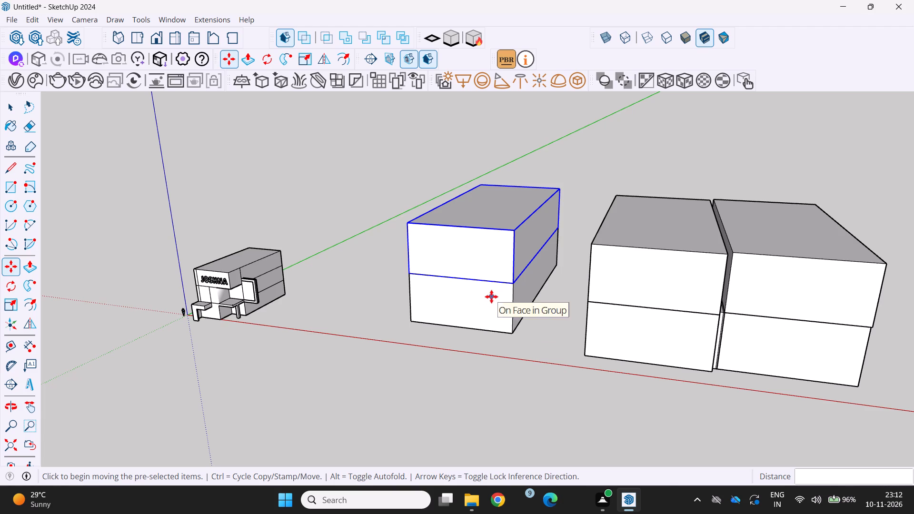
scroll(491, 297, "down", 3)
middle_click_drag(500, 297, 685, 266)
scroll(512, 189, "down", 4)
middle_click_drag(496, 198, 393, 257)
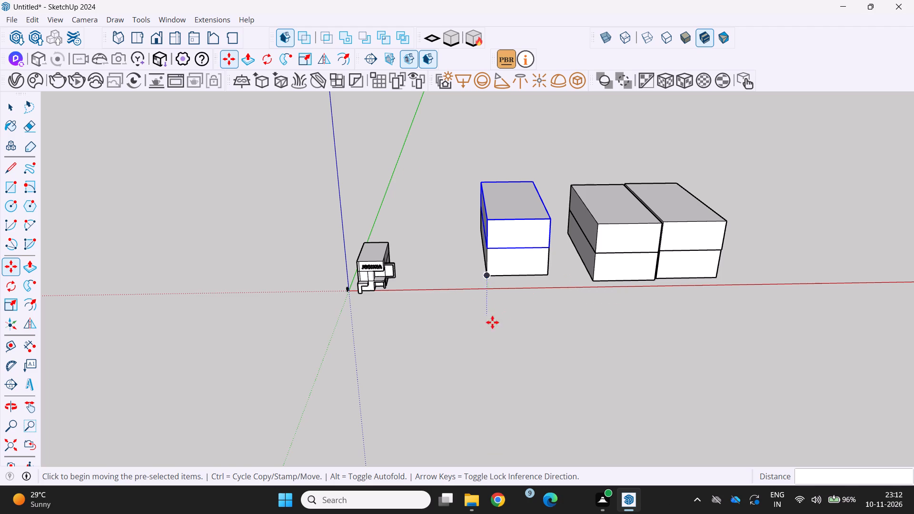
scroll(503, 349, "down", 1)
middle_click_drag(502, 348, 492, 356)
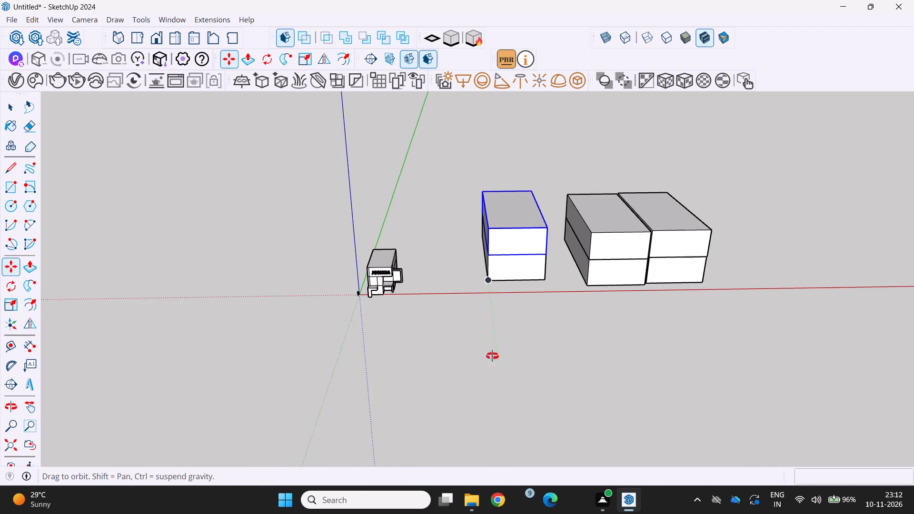
middle_click_drag(492, 356, 437, 358)
Copy the upper block nearest the building onto the second stack as a third level, matching its bottom front far corner to that stack's top one.
scroll(591, 303, "up", 6)
middle_click_drag(529, 255, 572, 239)
scroll(548, 234, "up", 3)
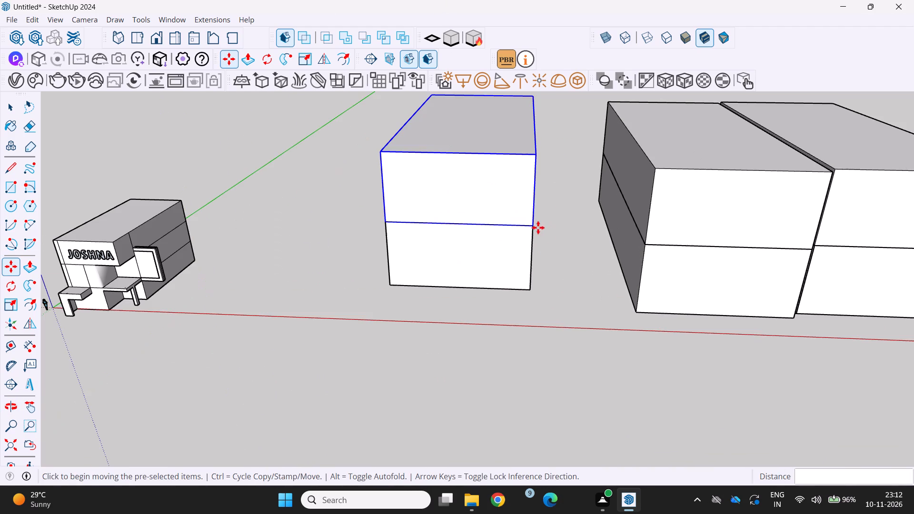
key("m")
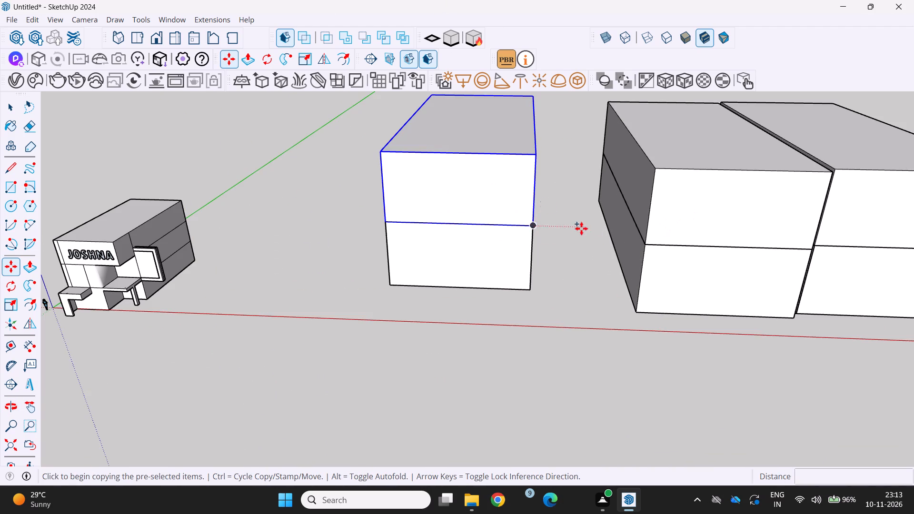
left_click(536, 232)
scroll(635, 234, "down", 6)
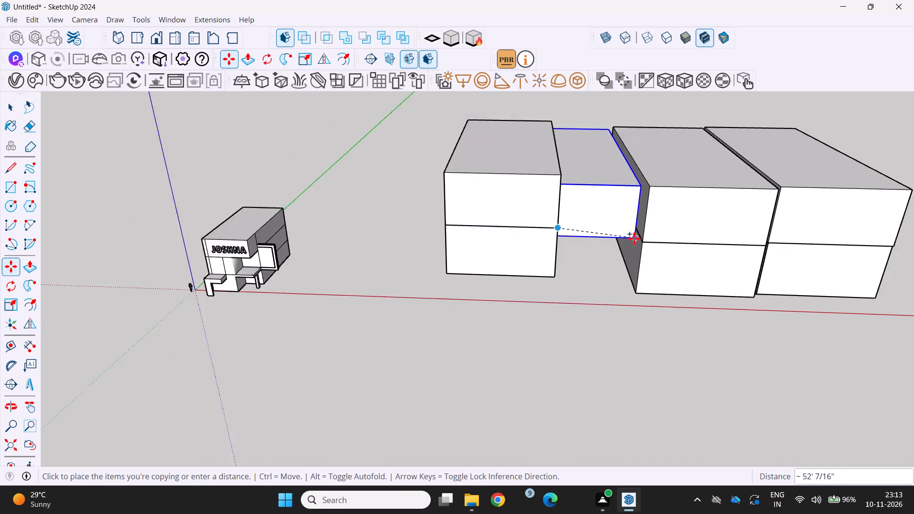
scroll(634, 238, "down", 2)
scroll(690, 206, "up", 1)
scroll(737, 208, "up", 7)
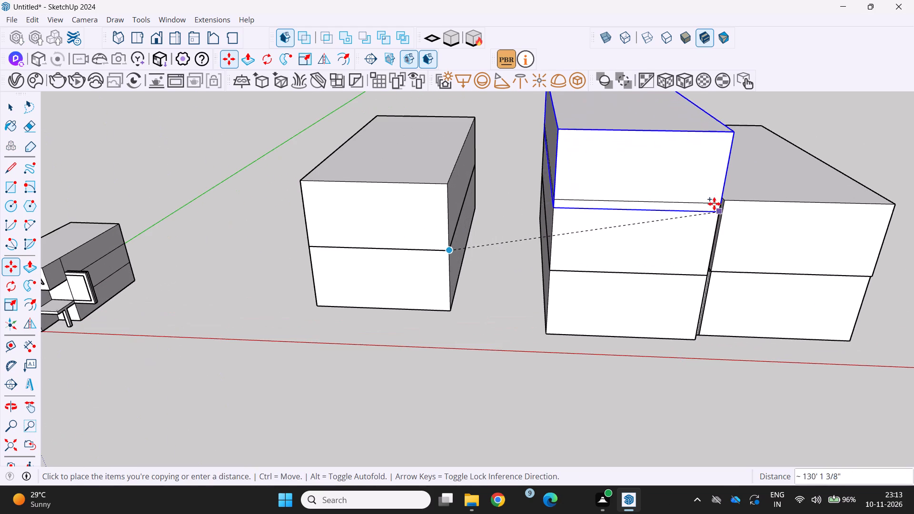
left_click(720, 200)
Copy the second stack's third-level block straight up from its bottom front far corner to its top one, adding a fourth level.
scroll(741, 231, "down", 10)
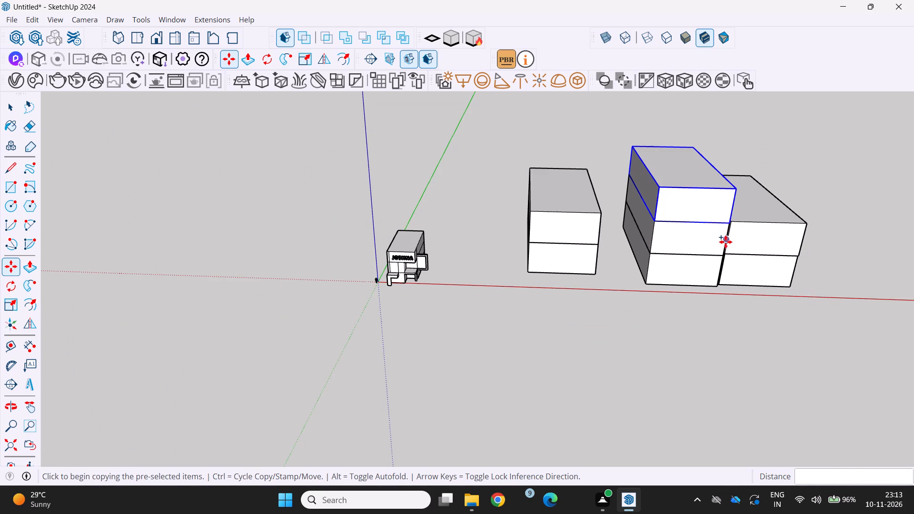
left_click(730, 220)
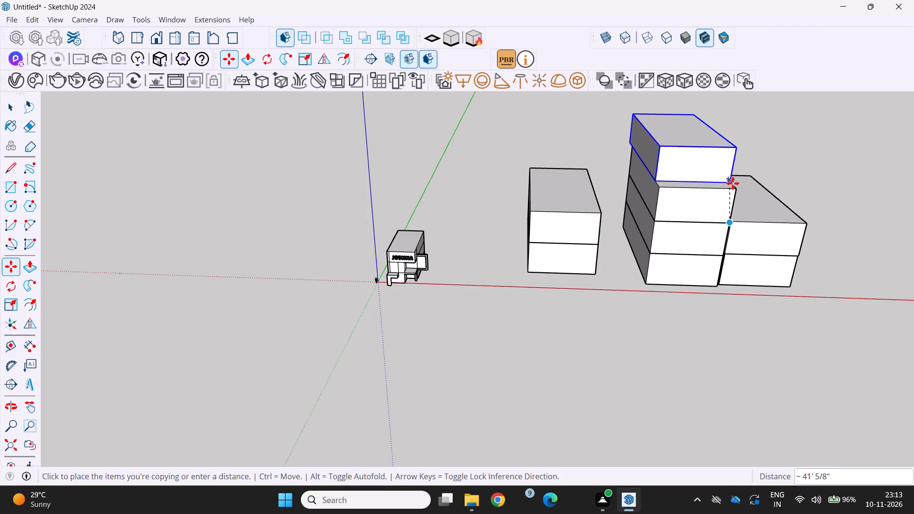
left_click(734, 188)
Examine the four-level stack and its neighbouring blocks from above, below and around.
scroll(723, 205, "down", 5)
middle_click_drag(721, 208, 641, 235)
scroll(658, 236, "up", 3)
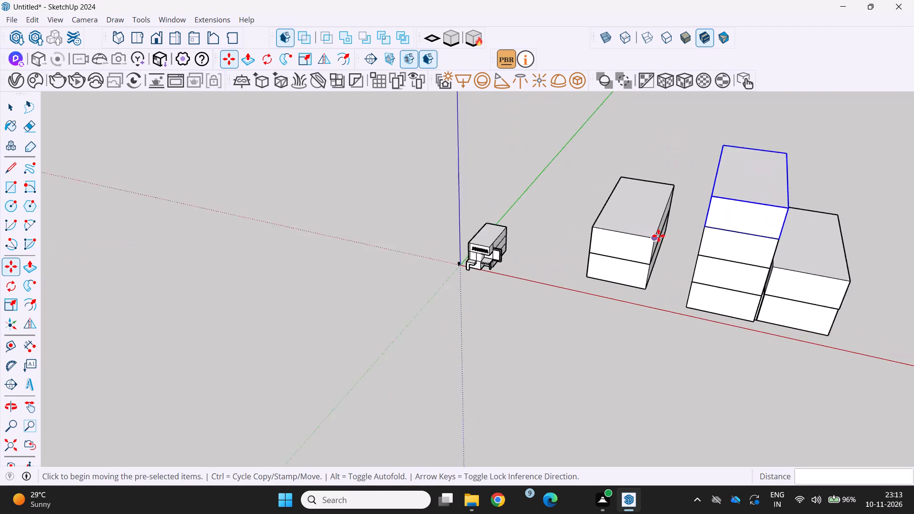
middle_click_drag(700, 236, 769, 228)
scroll(781, 225, "down", 6)
middle_click_drag(757, 218, 68, 15)
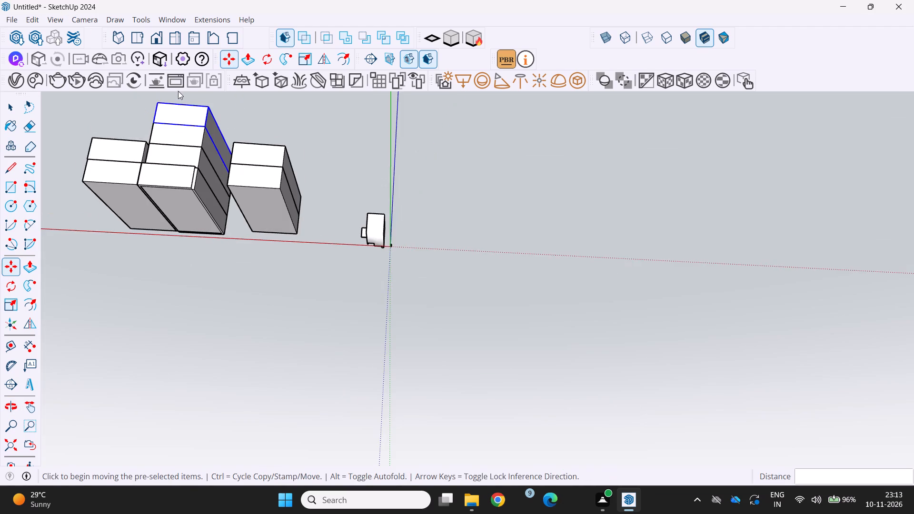
scroll(191, 105, "down", 3)
middle_click_drag(383, 294, 740, 470)
middle_click_drag(536, 424, 752, 391)
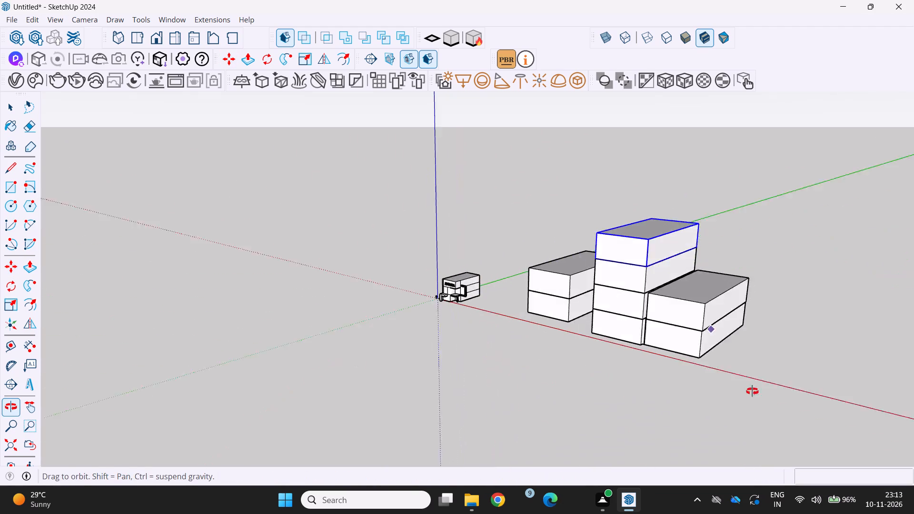
middle_click_drag(752, 391, 755, 393)
scroll(440, 337, "up", 9)
middle_click_drag(530, 306, 747, 354)
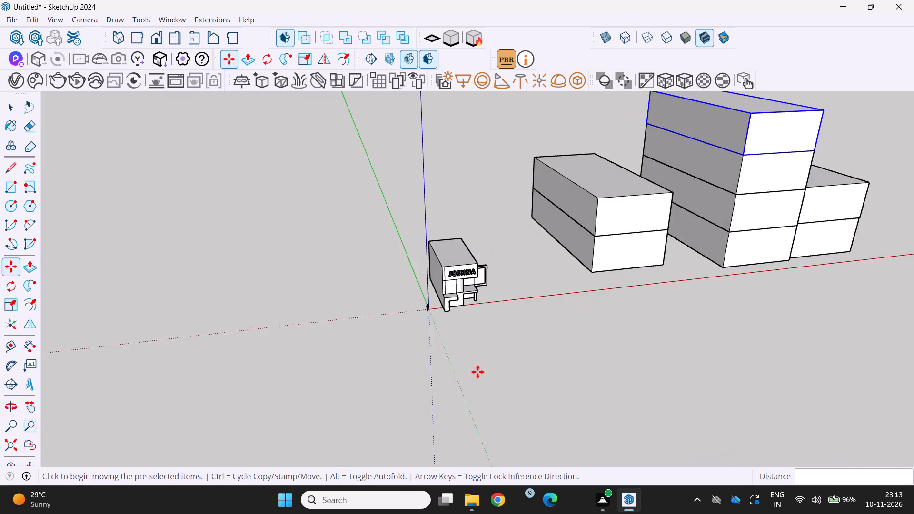
Examine the JOSHNA building's front, including its sign, canopies and framed side panel, from several distances and angles.
scroll(477, 372, "up", 5)
middle_click_drag(479, 333, 364, 291)
scroll(433, 200, "up", 4)
middle_click_drag(433, 195, 467, 159)
scroll(412, 203, "up", 5)
middle_click_drag(409, 206, 363, 267)
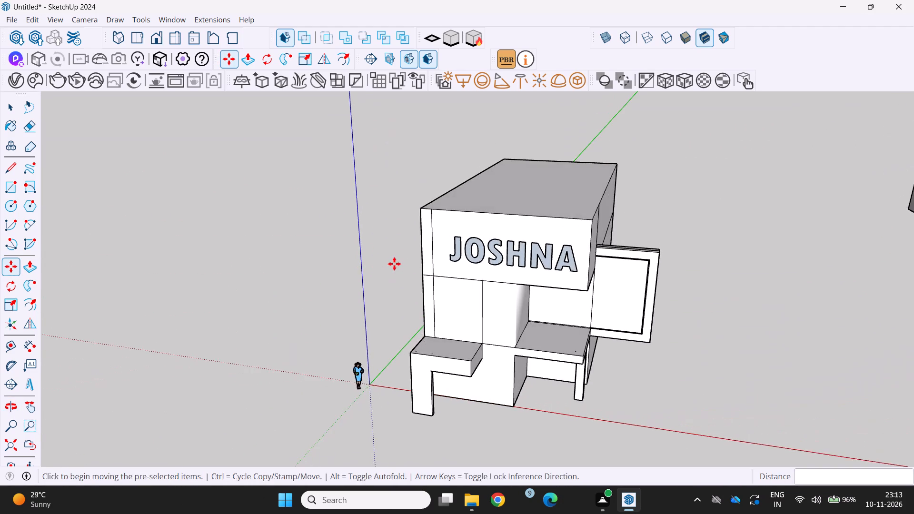
scroll(395, 262, "down", 2)
middle_click_drag(396, 261, 472, 294)
scroll(487, 331, "down", 4)
middle_click_drag(487, 332, 434, 305)
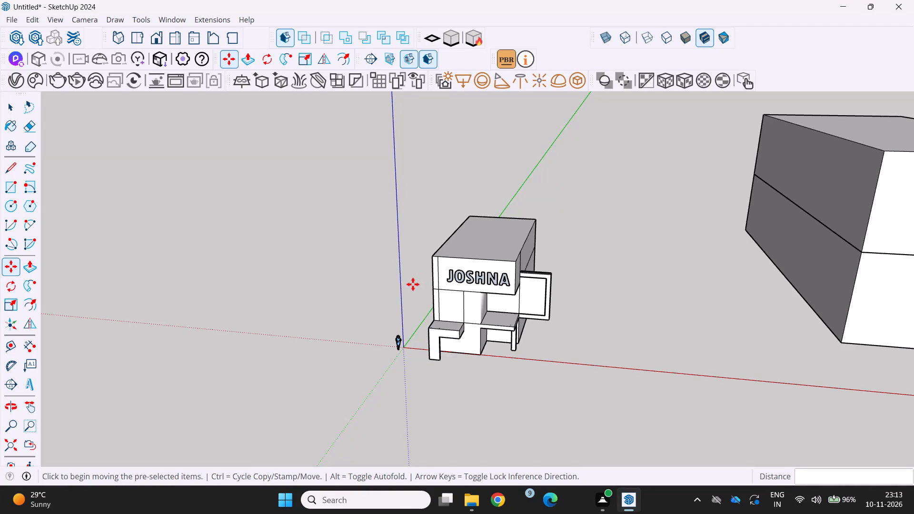
scroll(413, 284, "down", 2)
middle_click_drag(414, 285, 326, 276)
scroll(610, 396, "down", 1)
scroll(611, 396, "up", 3)
middle_click_drag(554, 339, 693, 320)
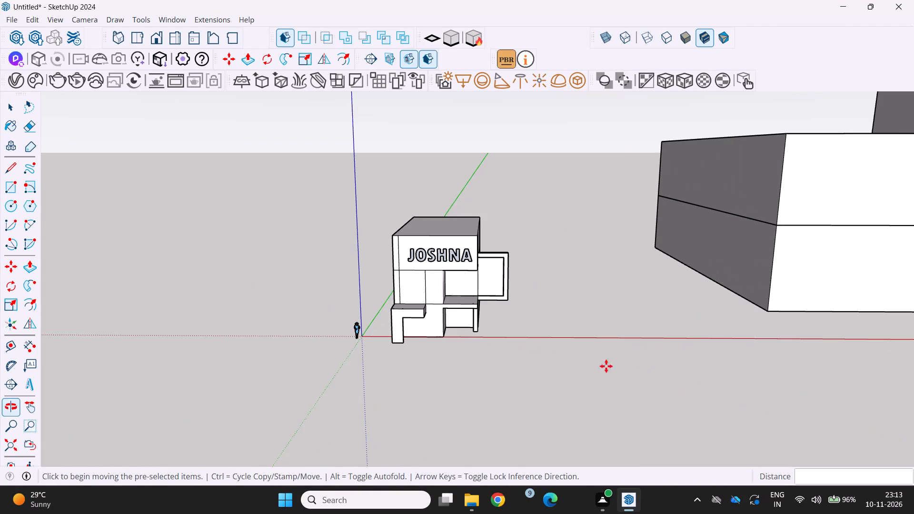
scroll(449, 304, "up", 1)
scroll(388, 292, "up", 4)
middle_click_drag(392, 286, 370, 212)
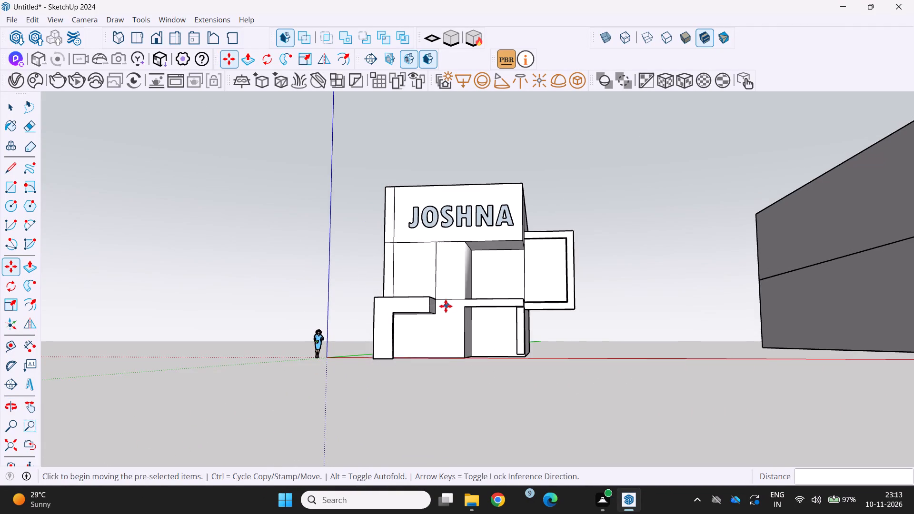
middle_click_drag(446, 306, 492, 437)
middle_click_drag(493, 419, 336, 373)
scroll(338, 376, "down", 4)
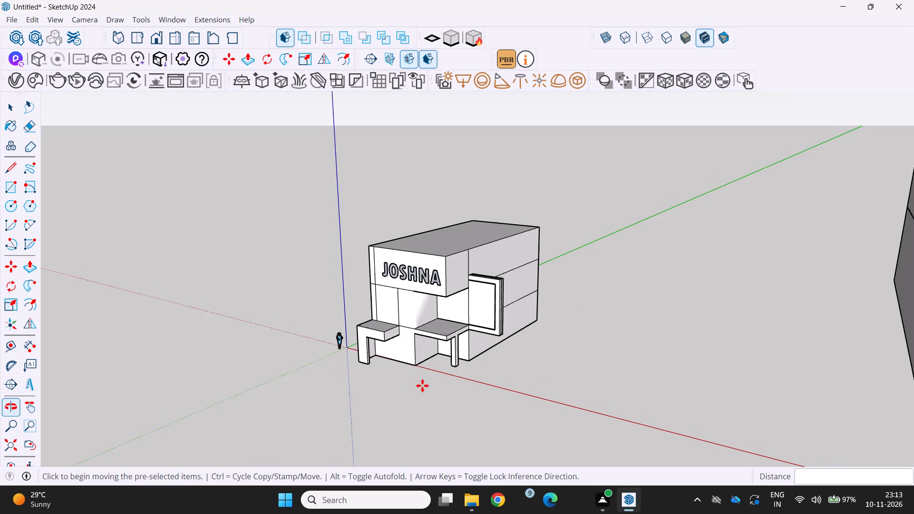
scroll(422, 385, "up", 1)
middle_click_drag(422, 383, 335, 302)
scroll(423, 337, "up", 4)
middle_click_drag(413, 340, 336, 369)
scroll(374, 307, "up", 4)
middle_click_drag(375, 303, 285, 276)
scroll(436, 338, "up", 4)
middle_click_drag(419, 330, 570, 507)
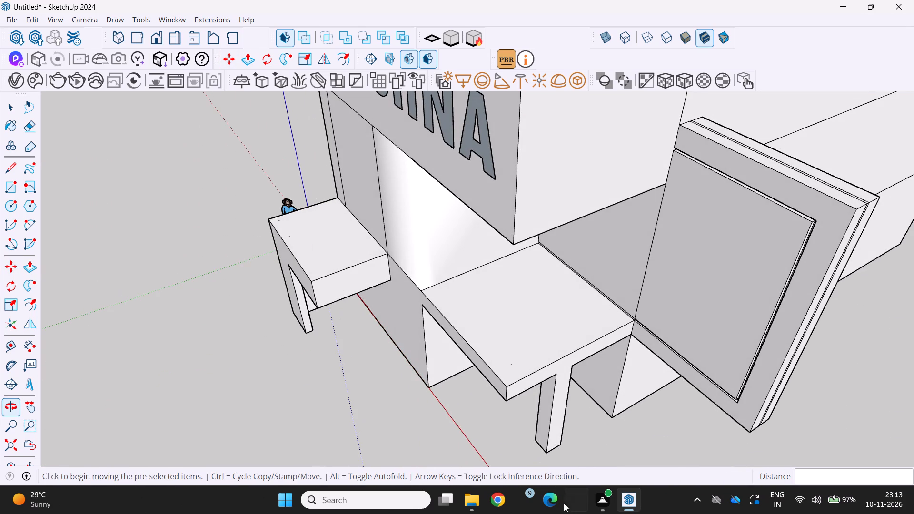
scroll(558, 500, "down", 4)
scroll(455, 400, "down", 3)
middle_click_drag(455, 398, 546, 325)
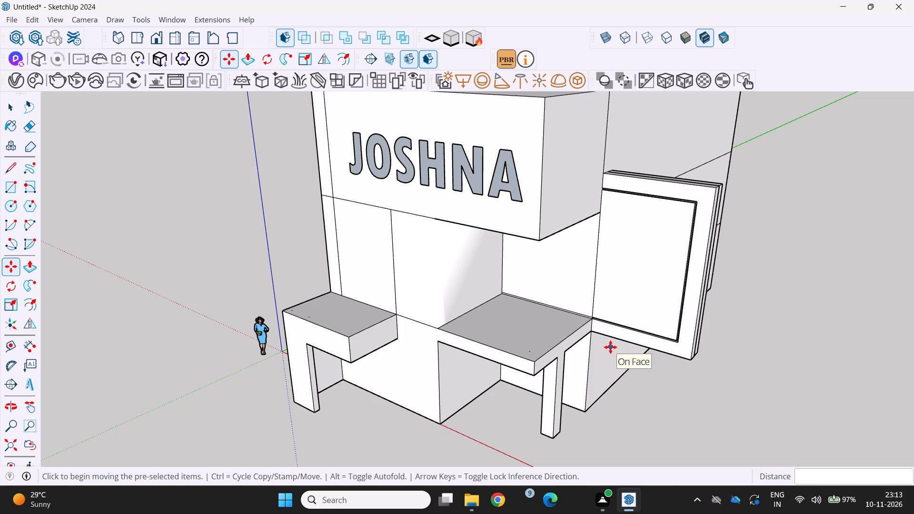
Examine the whole JOSHNA building from the front, the framed-panel side, above and below, including its roof, canopies and underside.
scroll(488, 401, "down", 2)
middle_click_drag(488, 400, 473, 403)
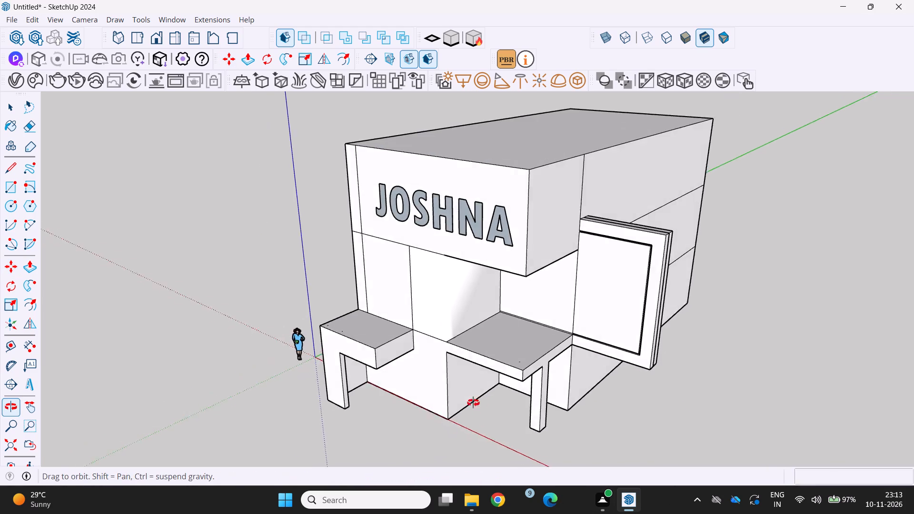
middle_click_drag(473, 403, 419, 392)
scroll(467, 360, "down", 1)
middle_click_drag(467, 360, 596, 344)
scroll(594, 344, "down", 4)
middle_click_drag(547, 331, 559, 190)
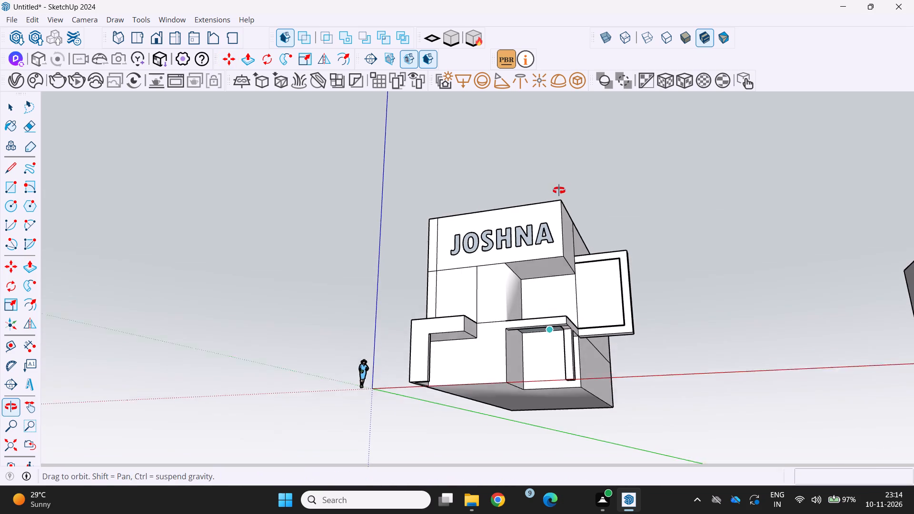
middle_click_drag(559, 190, 560, 189)
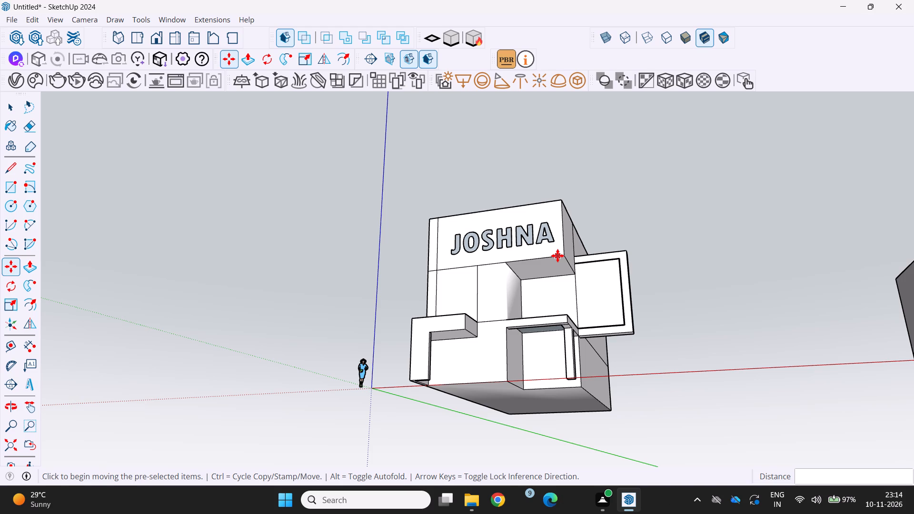
scroll(128, 250, "down", 1)
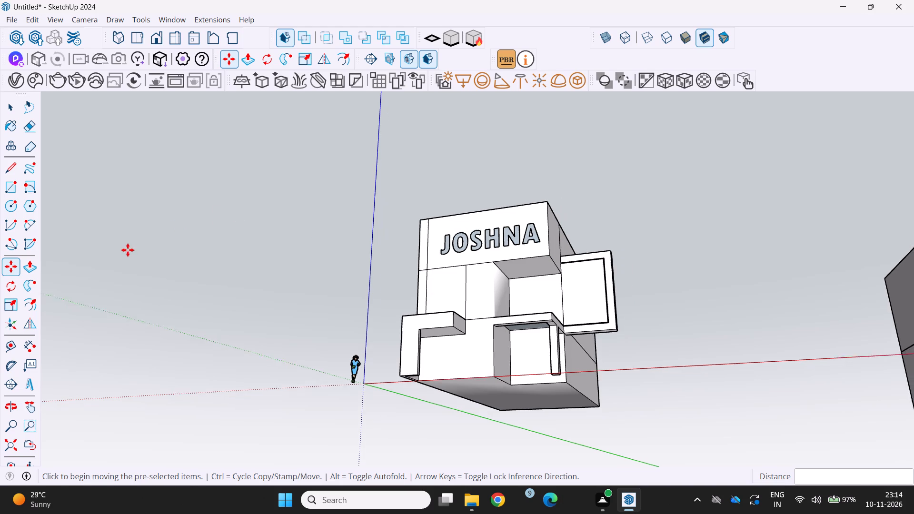
scroll(128, 250, "down", 1)
middle_click_drag(128, 250, 154, 423)
scroll(467, 384, "up", 2)
middle_click_drag(463, 379, 497, 293)
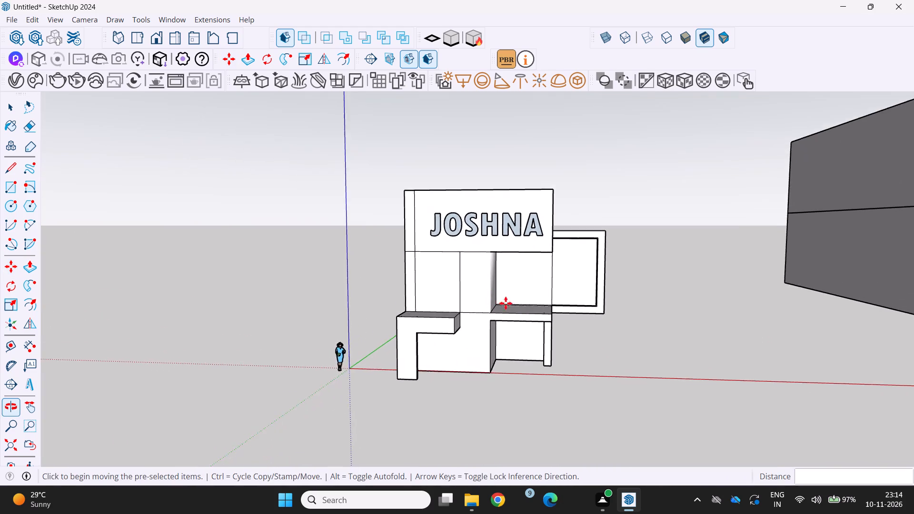
scroll(538, 348, "up", 4)
middle_click_drag(527, 340, 451, 368)
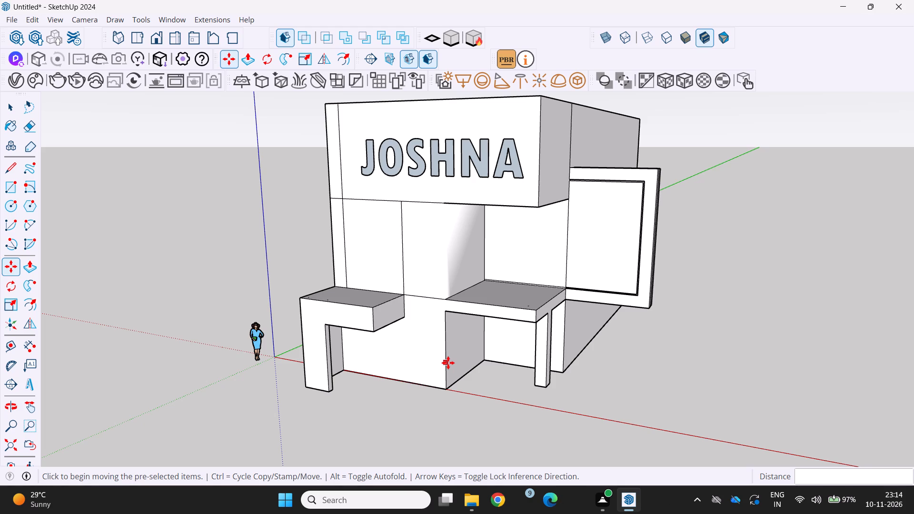
scroll(448, 367, "down", 1)
middle_click_drag(433, 341, 277, 360)
scroll(433, 332, "up", 2)
middle_click_drag(436, 328, 578, 374)
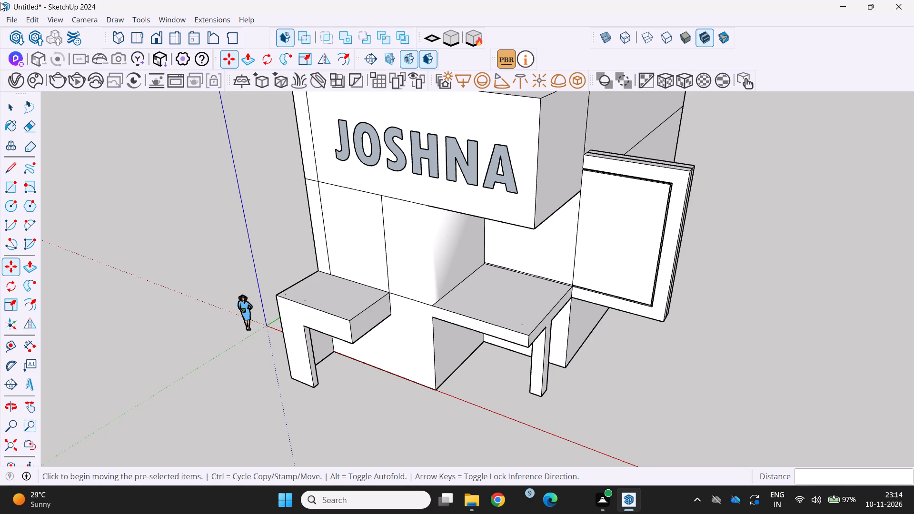
middle_click_drag(334, 238, 267, 294)
scroll(334, 238, "down", 1)
scroll(267, 296, "down", 3)
middle_click_drag(297, 279, 299, 280)
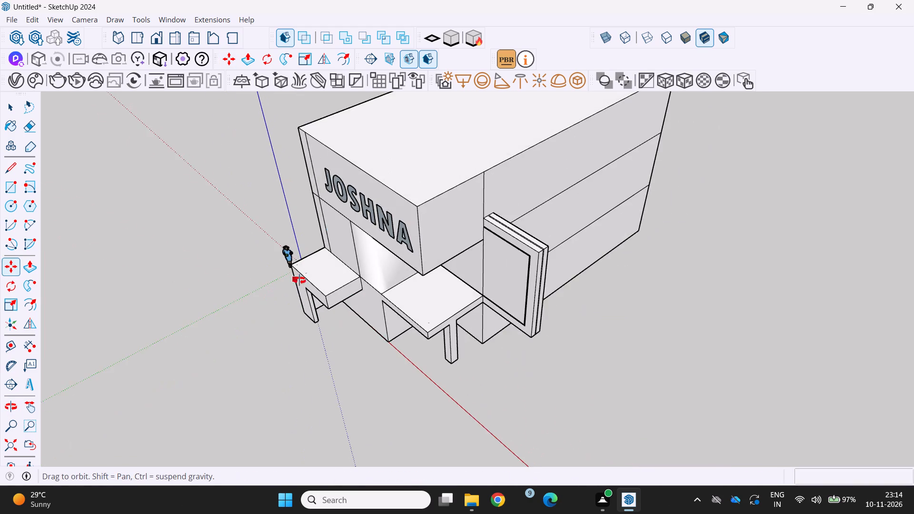
middle_click_drag(299, 280, 498, 268)
scroll(498, 268, "down", 4)
middle_click_drag(411, 273, 364, 195)
scroll(356, 256, "up", 3)
middle_click_drag(348, 260, 348, 259)
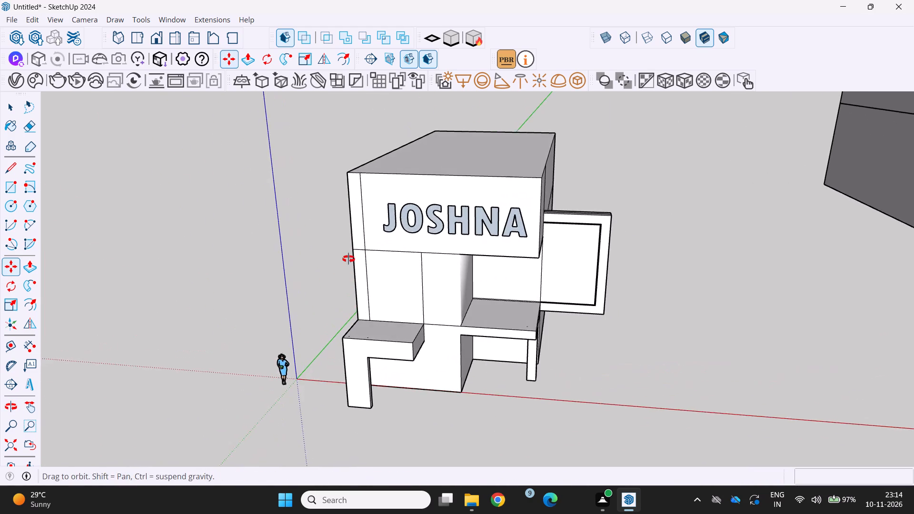
middle_click_drag(348, 259, 345, 248)
scroll(339, 242, "up", 1)
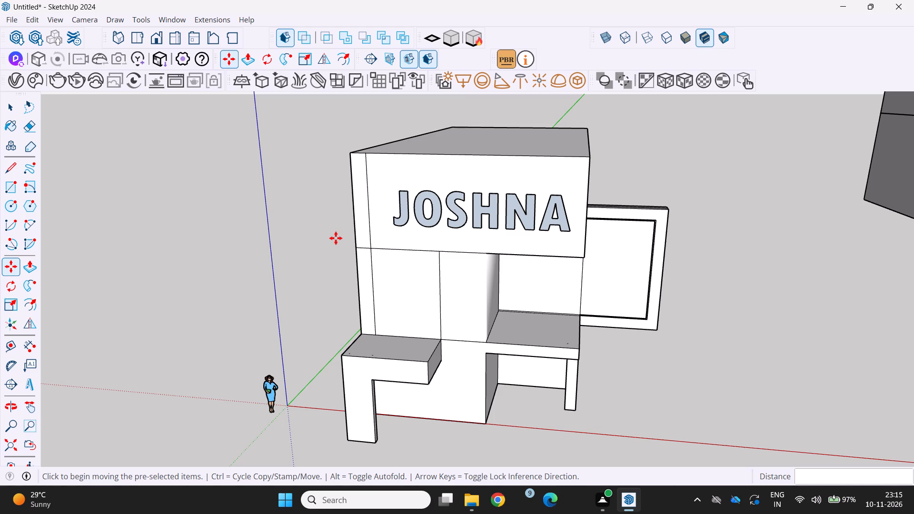
middle_click_drag(372, 306, 358, 324)
scroll(316, 341, "down", 4)
middle_click_drag(411, 287, 428, 272)
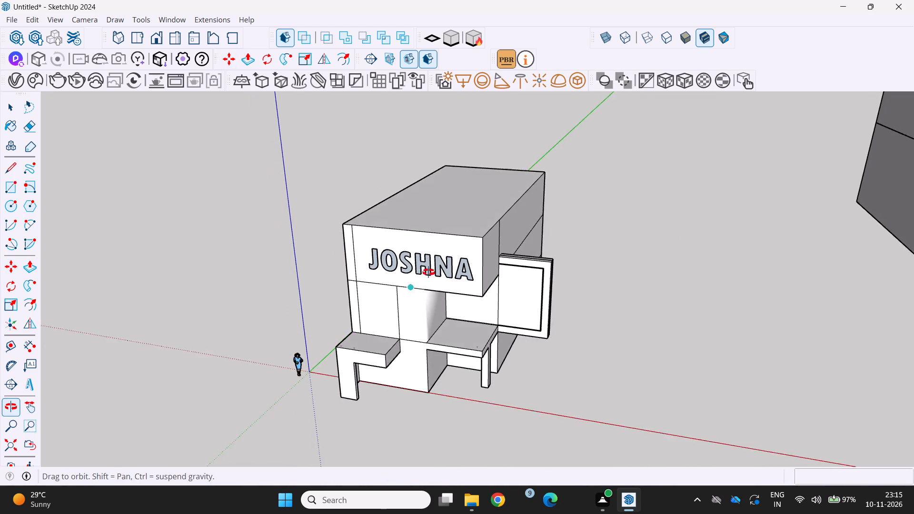
middle_click_drag(428, 272, 437, 265)
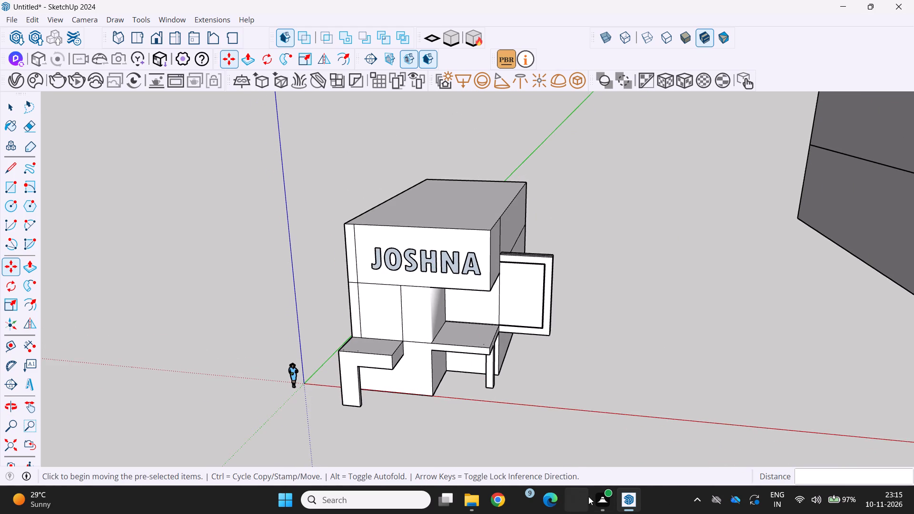